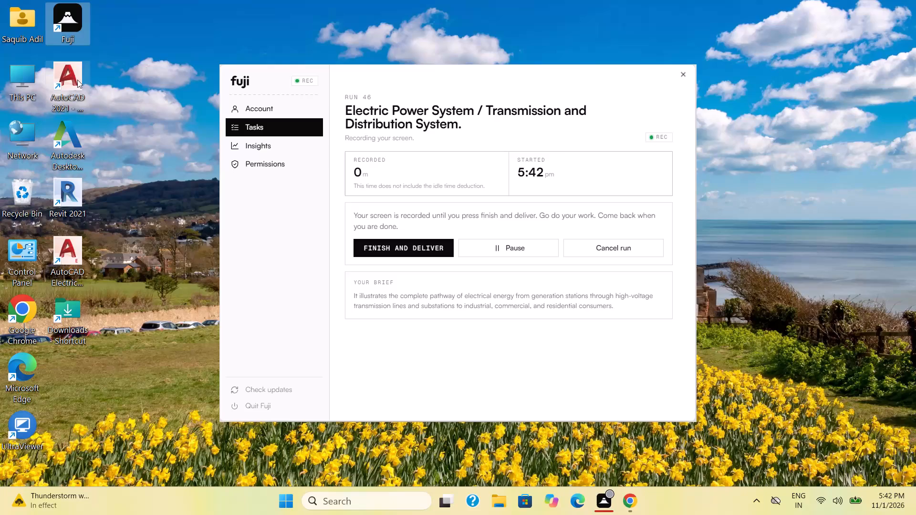
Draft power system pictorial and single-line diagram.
Launch AutoCAD 2021 and start a new blank drawing.
{"action": "left_click", "coordinate": [77, 80]}
{"action": "left_click", "coordinate": [77, 80]}
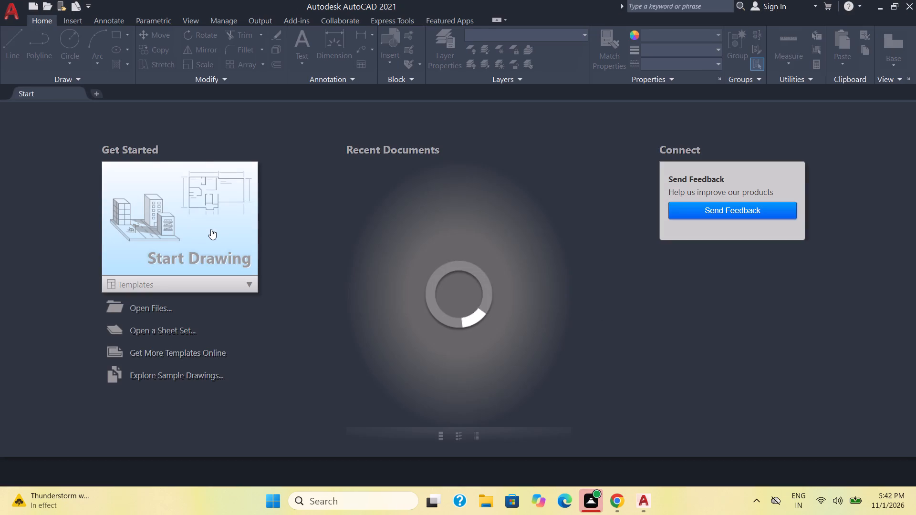
{"action": "left_click", "coordinate": [211, 229]}
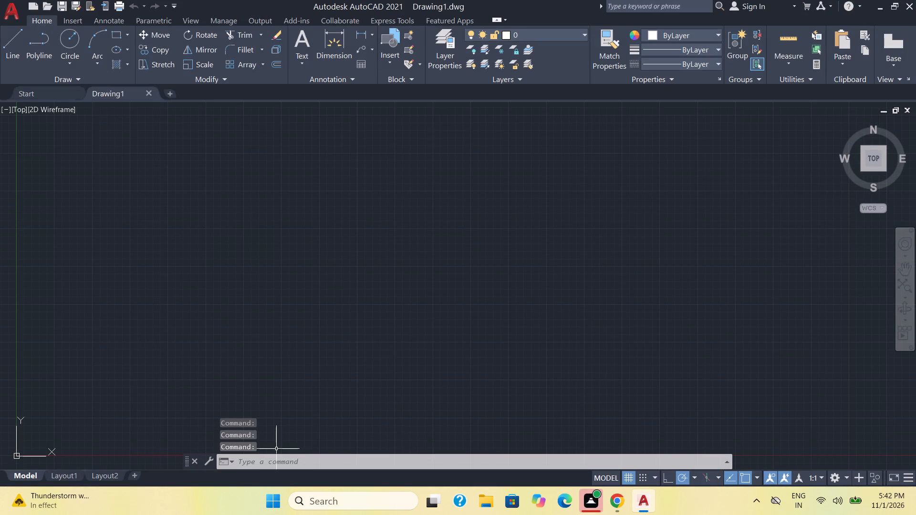
Turn on command logging with LOGFILEON.
{"action": "key", "text": "l"}
{"action": "key", "text": "o"}
{"action": "type", "text": "gf"}
{"action": "key", "text": "i"}
{"action": "key", "text": "l"}
{"action": "type", "text": "eo"}
{"action": "key", "text": "n"}
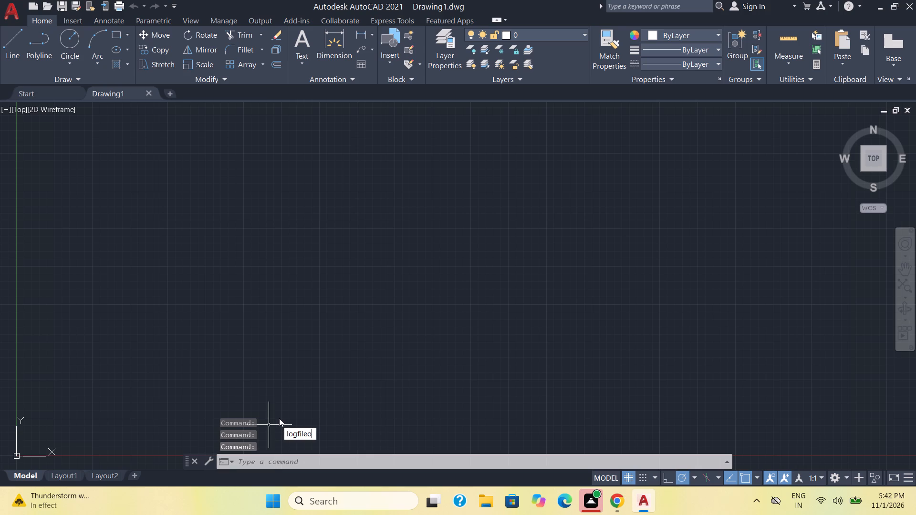
{"action": "key", "text": "Return"}
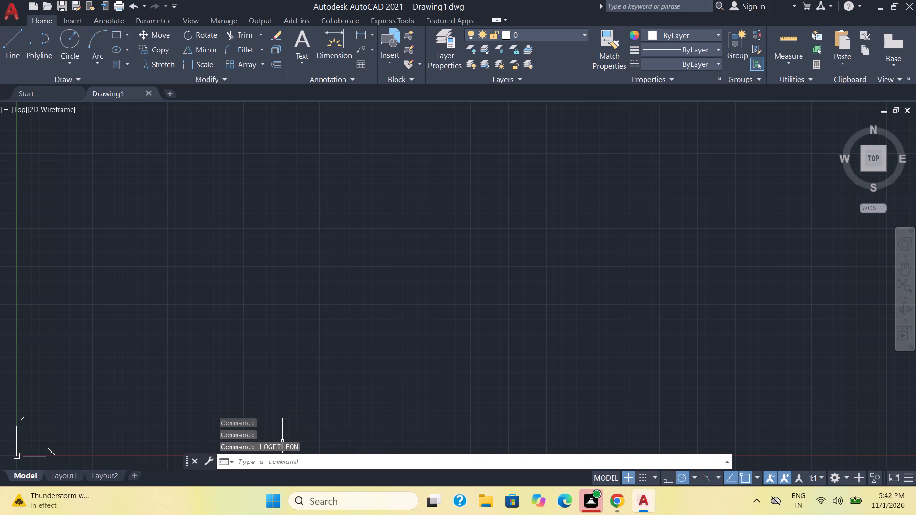
Configure the drawing units to a length precision of 0 and an insertion scale in millimeters.
{"action": "key", "text": "u"}
{"action": "key", "text": "n"}
{"action": "key", "text": "Return"}
{"action": "left_click", "coordinate": [431, 187]}
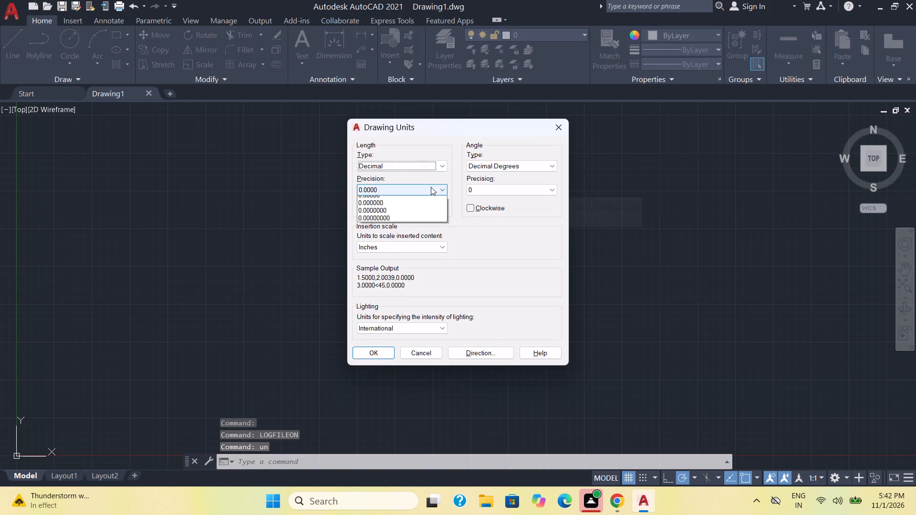
{"action": "left_click", "coordinate": [416, 199]}
{"action": "left_click", "coordinate": [414, 248]}
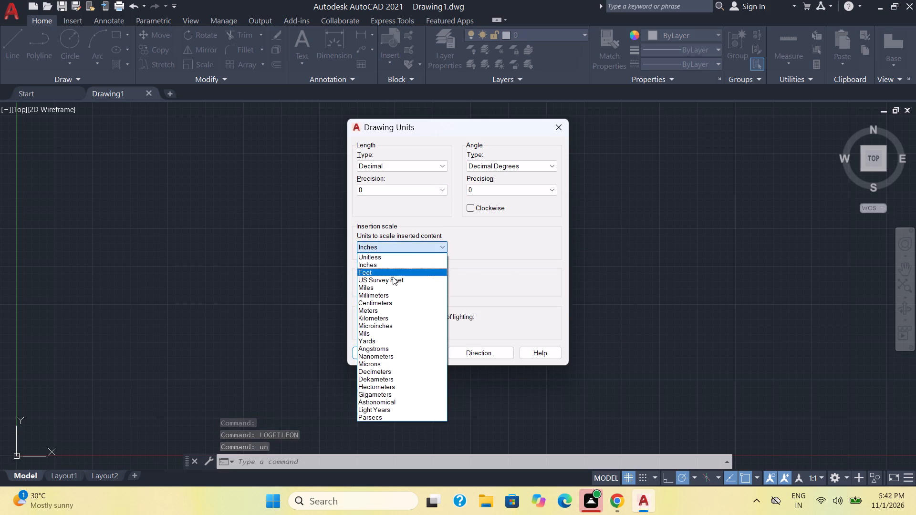
{"action": "left_click", "coordinate": [392, 297]}
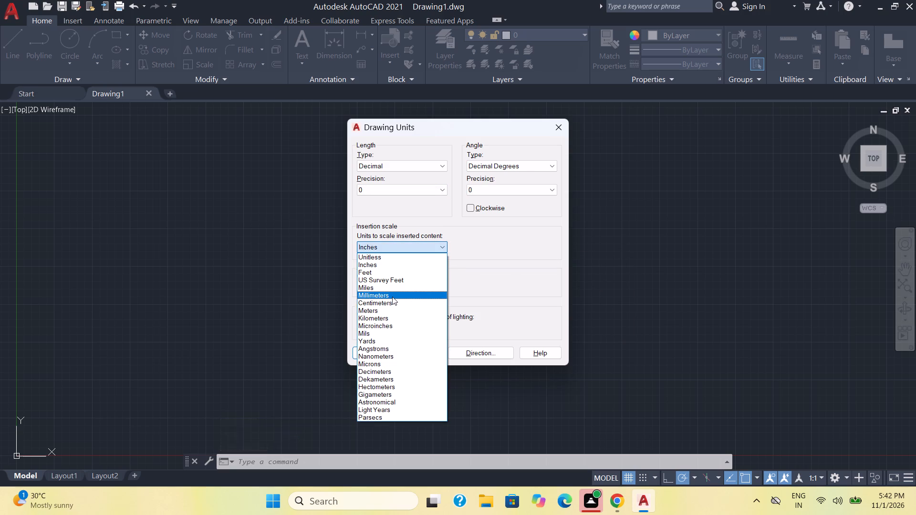
{"action": "left_click", "coordinate": [372, 351]}
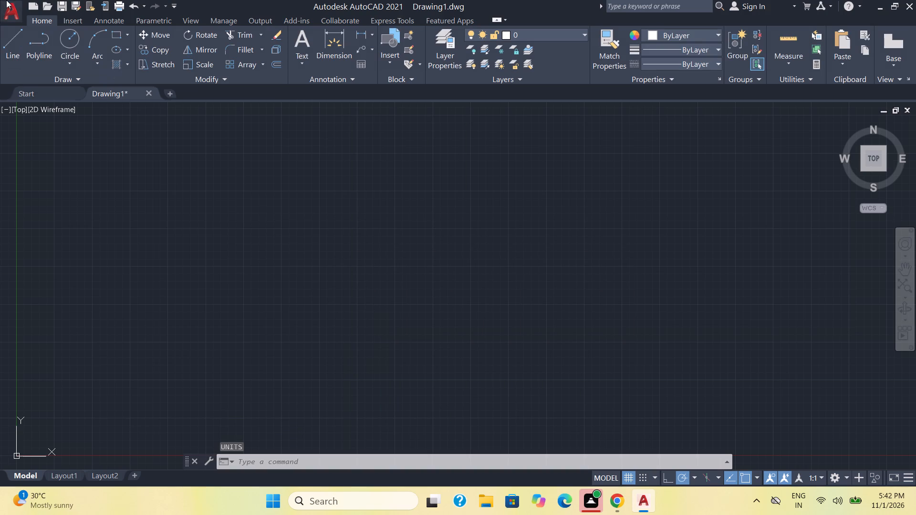
Draw two adjoining rectangles with a common baseline, a tall one about 2 by 4 and a lower one about 3 by 2.
{"action": "left_click", "coordinate": [116, 34]}
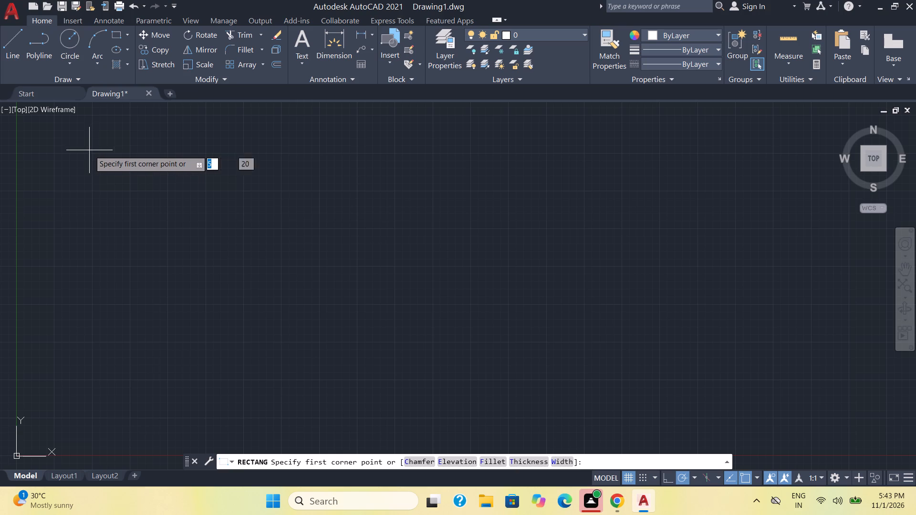
{"action": "left_click", "coordinate": [92, 116]}
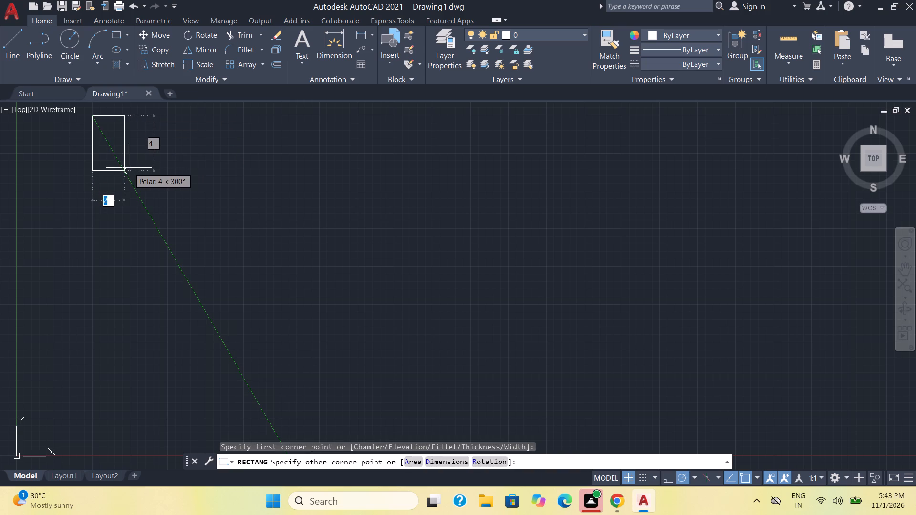
{"action": "left_click", "coordinate": [129, 168]}
{"action": "left_click", "coordinate": [115, 33]}
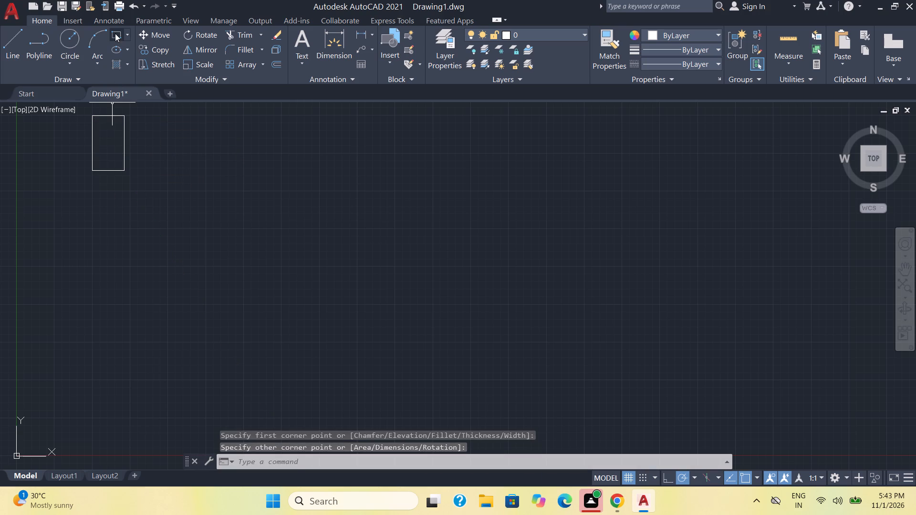
{"action": "left_click", "coordinate": [124, 134]}
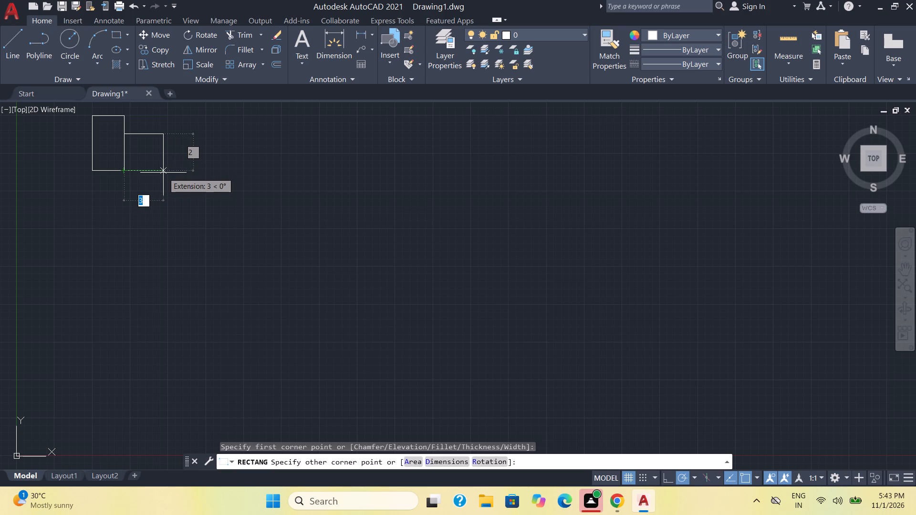
{"action": "left_click", "coordinate": [163, 173]}
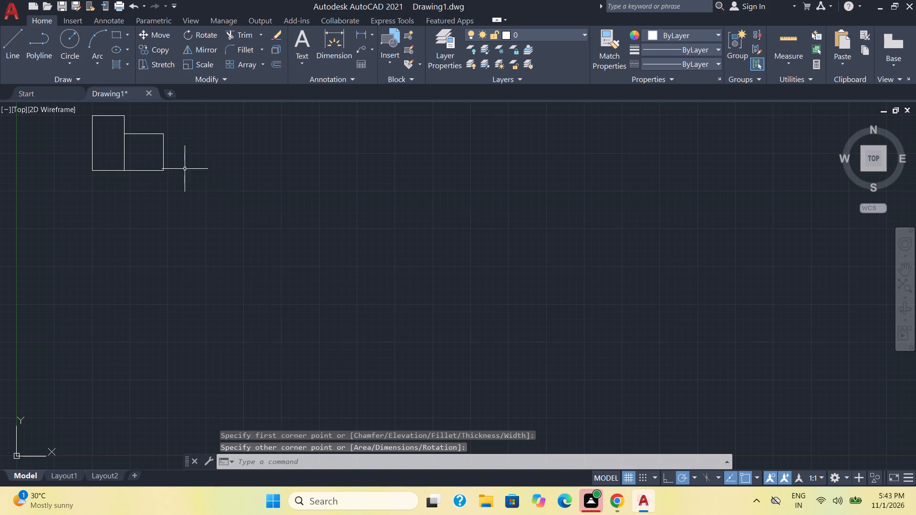
{"action": "key", "text": "Escape"}
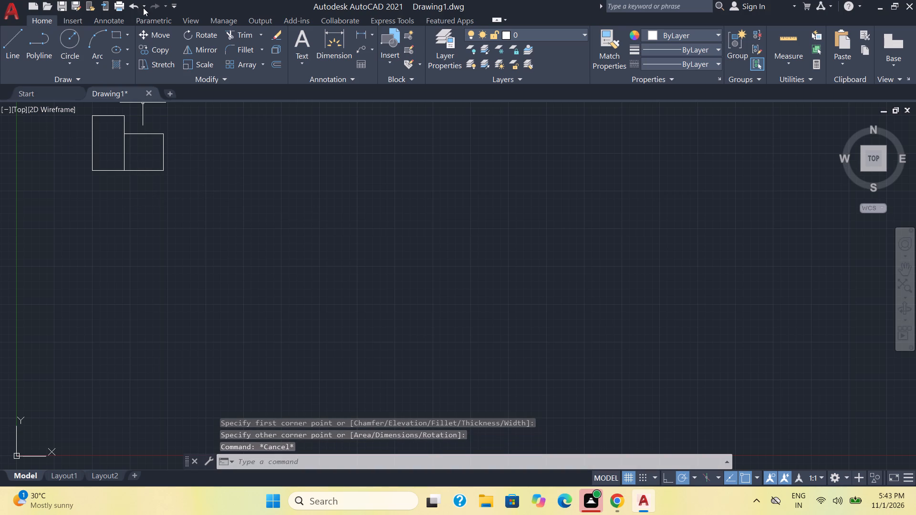
Trim away the shared edge between the two rectangles to form one stepped building outline.
{"action": "left_click", "coordinate": [242, 32]}
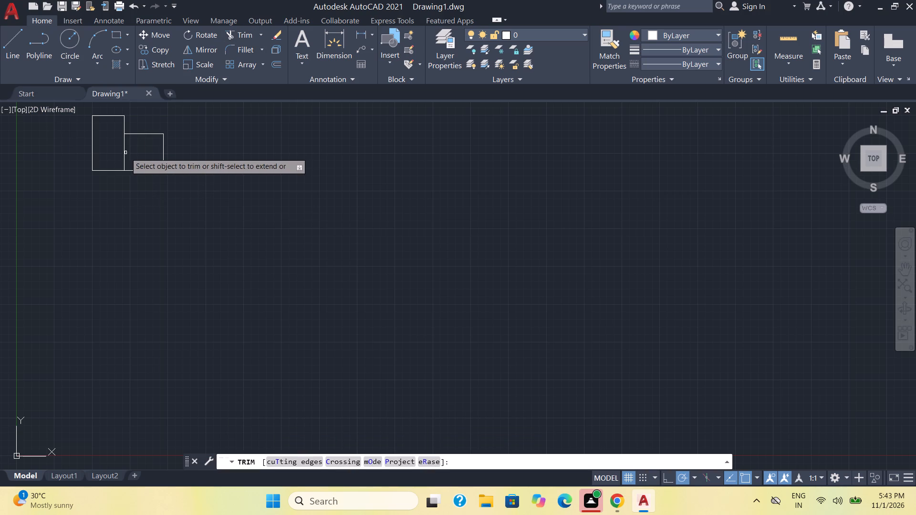
{"action": "left_click", "coordinate": [125, 154]}
{"action": "left_click", "coordinate": [125, 152]}
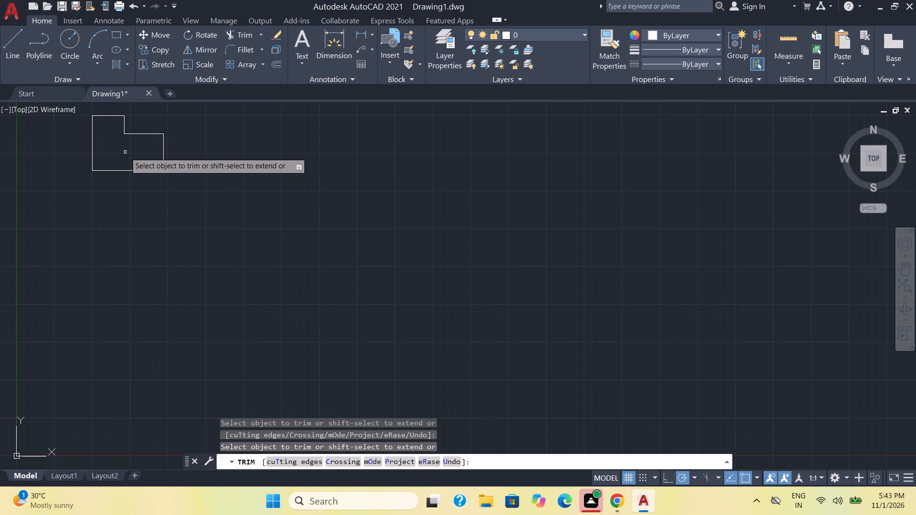
{"action": "key", "text": "Escape"}
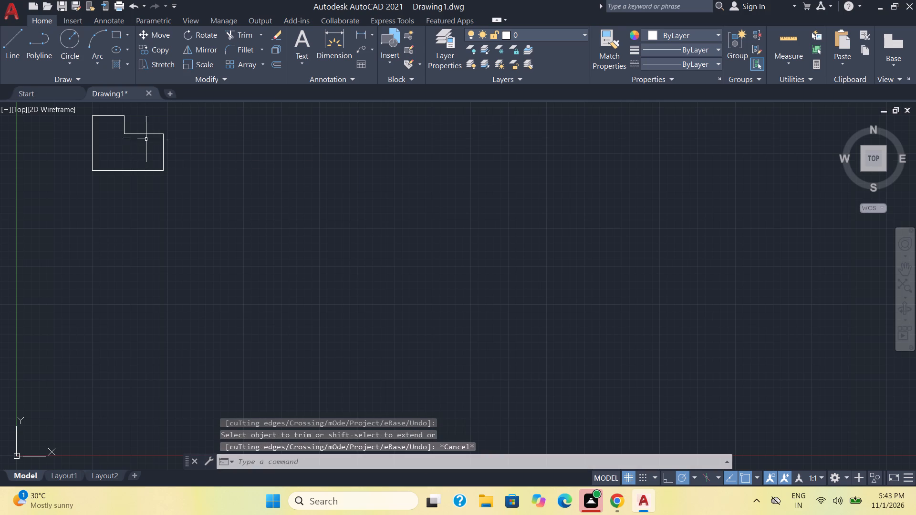
Draw an upright window rectangle about 1 wide and 2 high inside the tall part of the building.
{"action": "left_click", "coordinate": [117, 37]}
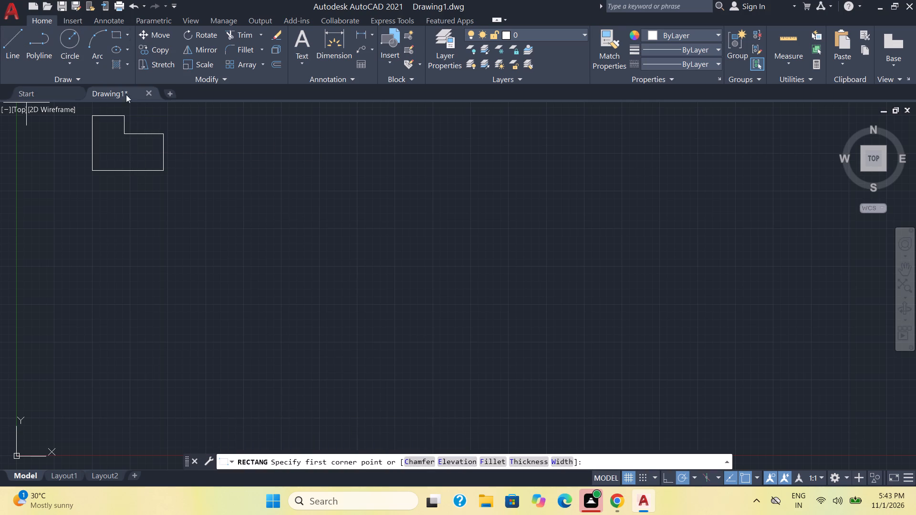
{"action": "scroll", "coordinate": [126, 152], "scroll_direction": "up", "scroll_amount": 2}
{"action": "middle_click_drag", "start_coordinate": [126, 152], "coordinate": [243, 282]}
{"action": "scroll", "coordinate": [196, 242], "scroll_direction": "up", "scroll_amount": 1}
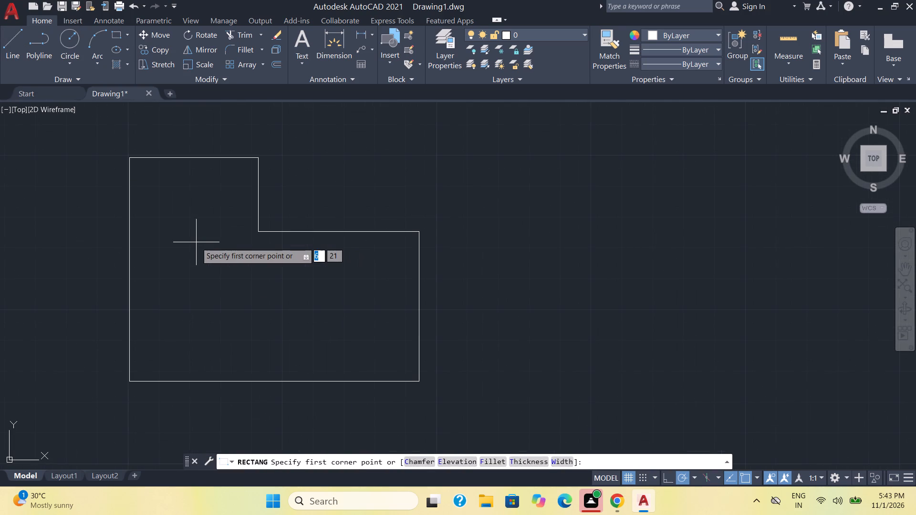
{"action": "middle_click_drag", "start_coordinate": [195, 242], "coordinate": [202, 208]}
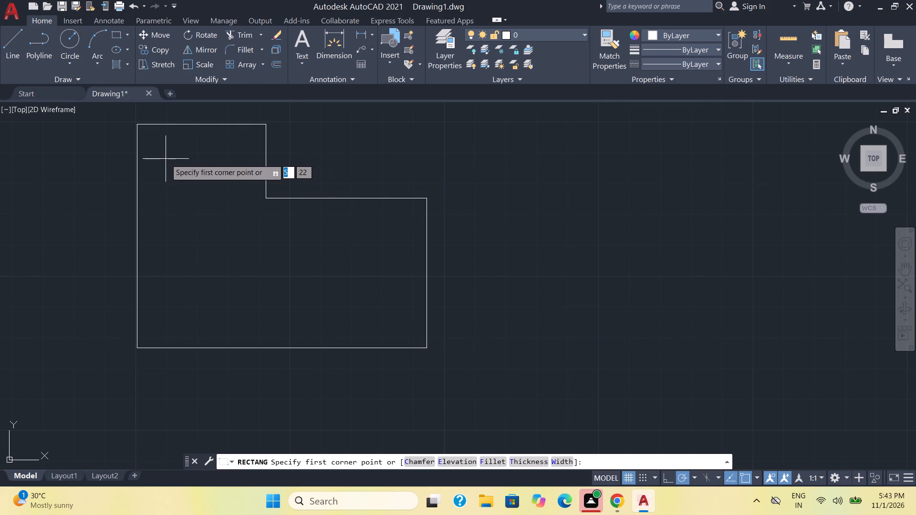
{"action": "left_click", "coordinate": [170, 154]}
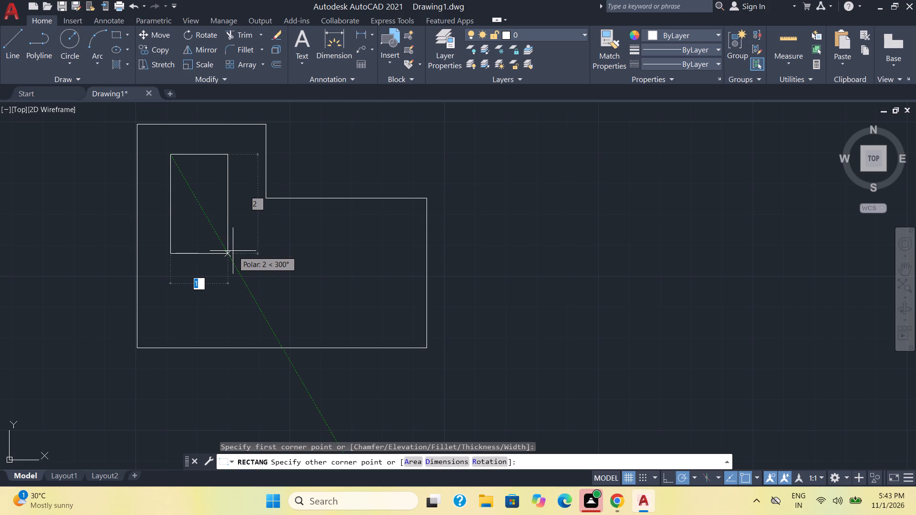
{"action": "left_click", "coordinate": [233, 251]}
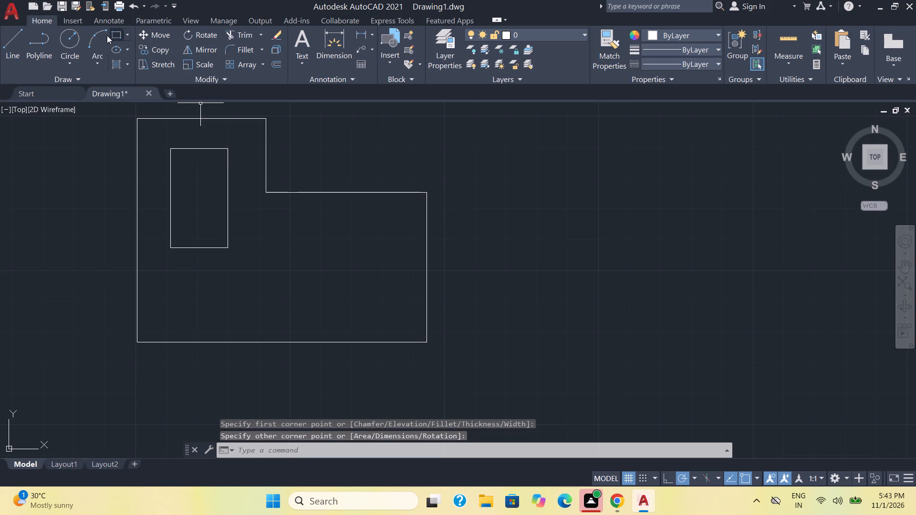
Draw a wide, shallow window rectangle about 2 long inside the building's lower wing, near its roof line.
{"action": "left_click", "coordinate": [115, 33]}
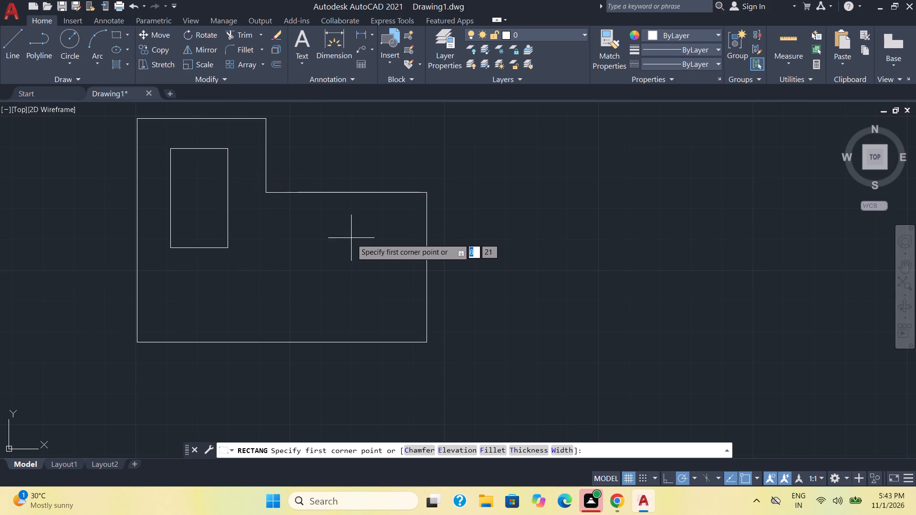
{"action": "left_click", "coordinate": [312, 225]}
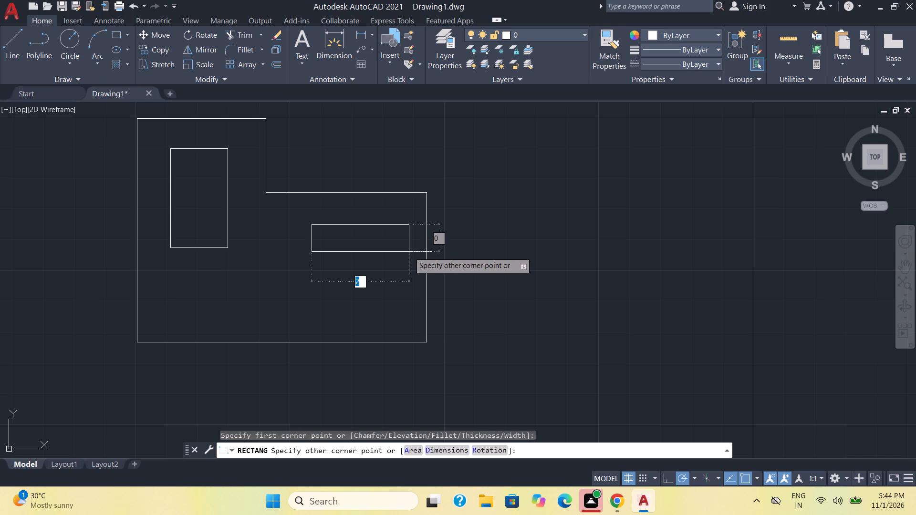
{"action": "left_click", "coordinate": [409, 252]}
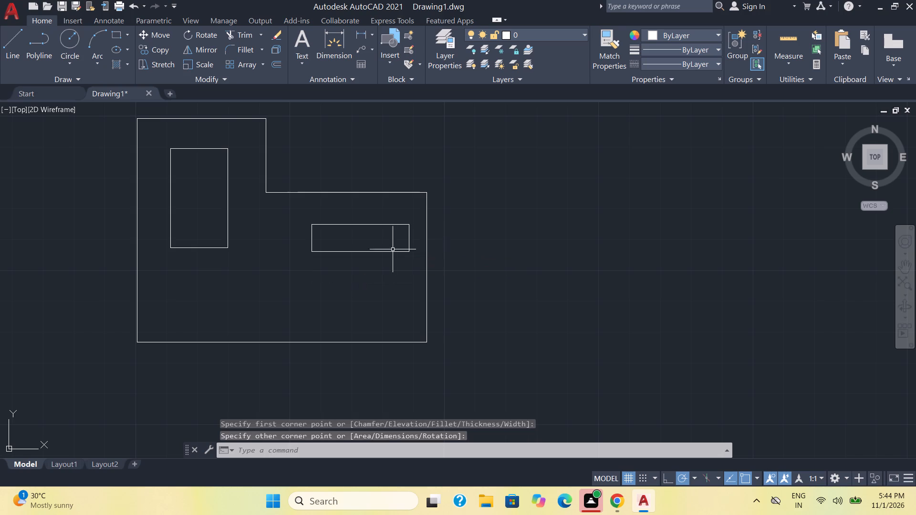
Draw a small upright door rectangle on the building's base line, directly below the step in the roof.
{"action": "left_click", "coordinate": [115, 34]}
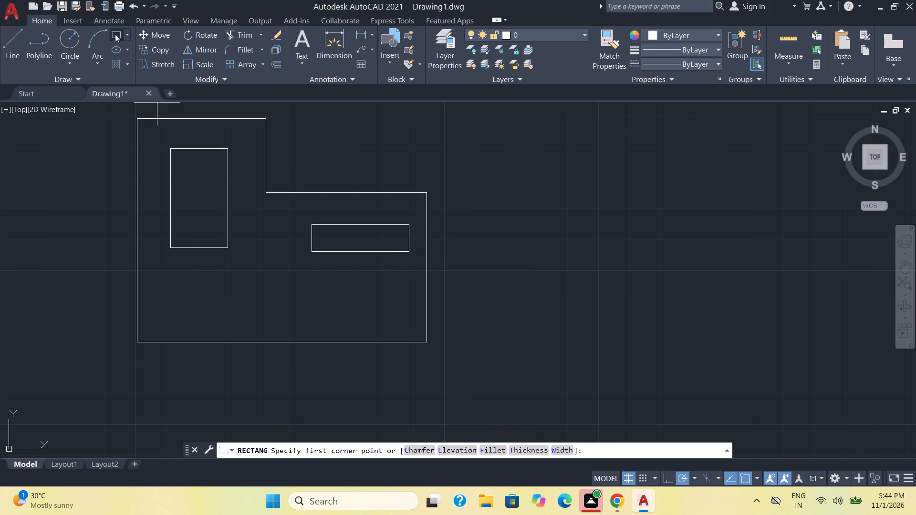
{"action": "left_click", "coordinate": [264, 343]}
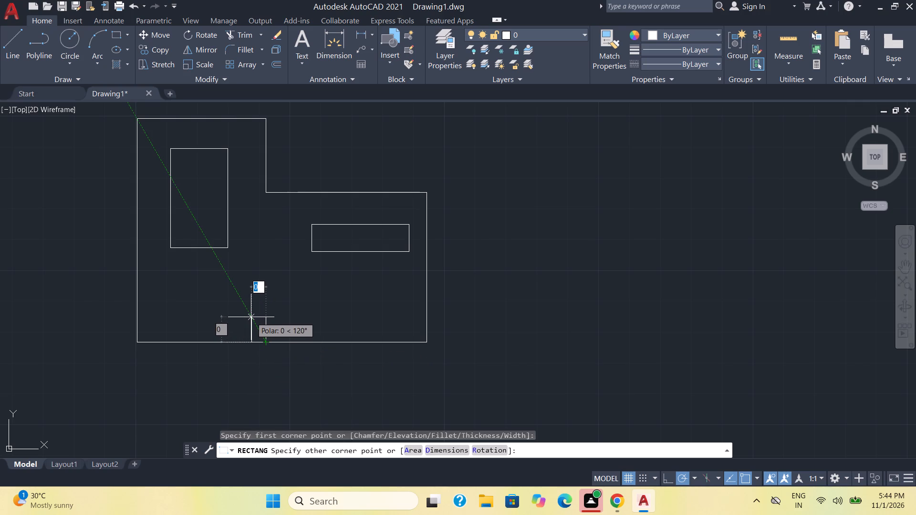
{"action": "left_click", "coordinate": [251, 317]}
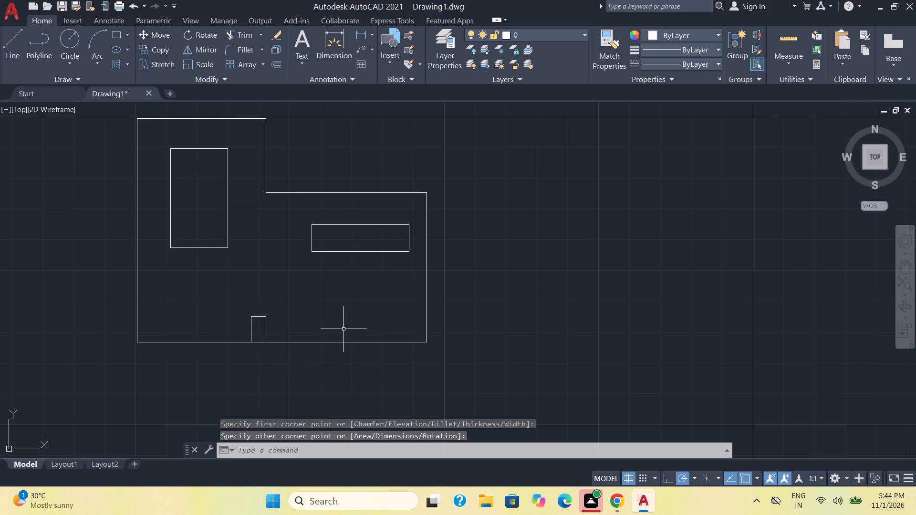
Divide the upright window with a horizontal line at mid-height and a full-height vertical line left of its center.
{"action": "left_click", "coordinate": [17, 39]}
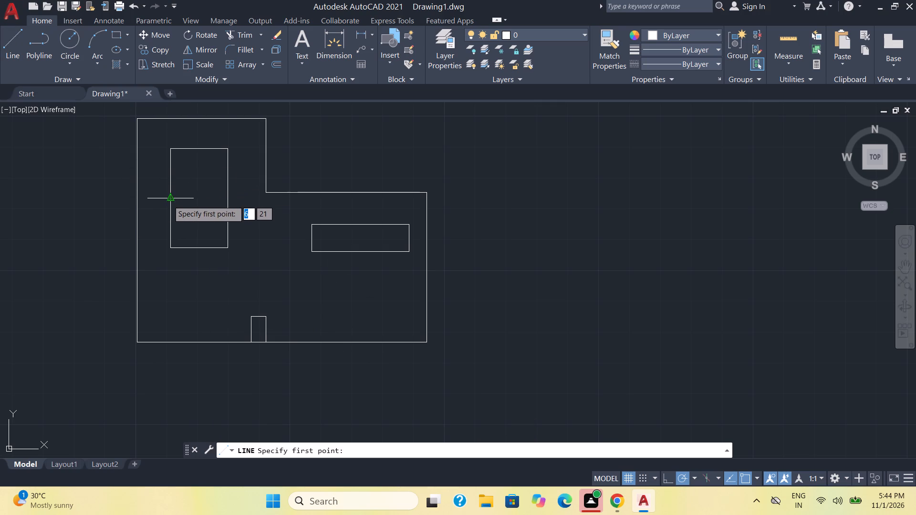
{"action": "left_click", "coordinate": [168, 200]}
{"action": "left_click", "coordinate": [228, 200]}
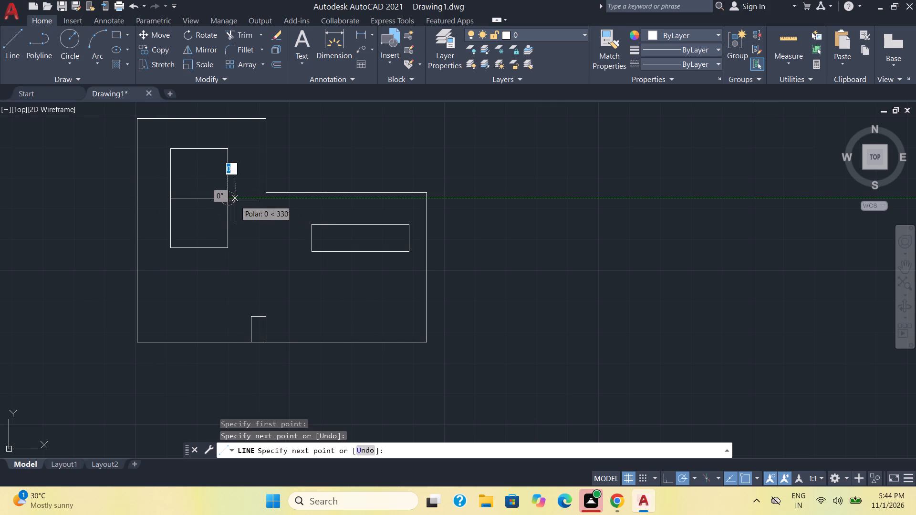
{"action": "key", "text": "space"}
{"action": "key", "text": "space"}
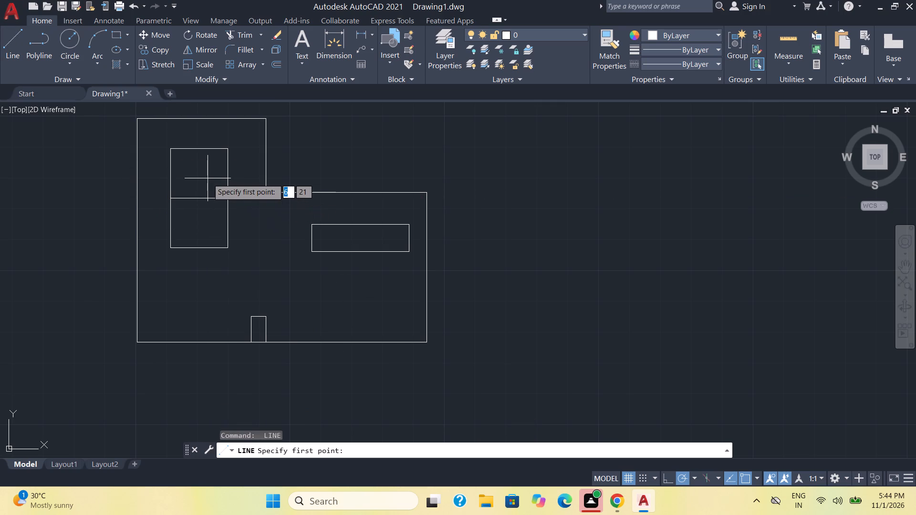
{"action": "left_click", "coordinate": [189, 151]}
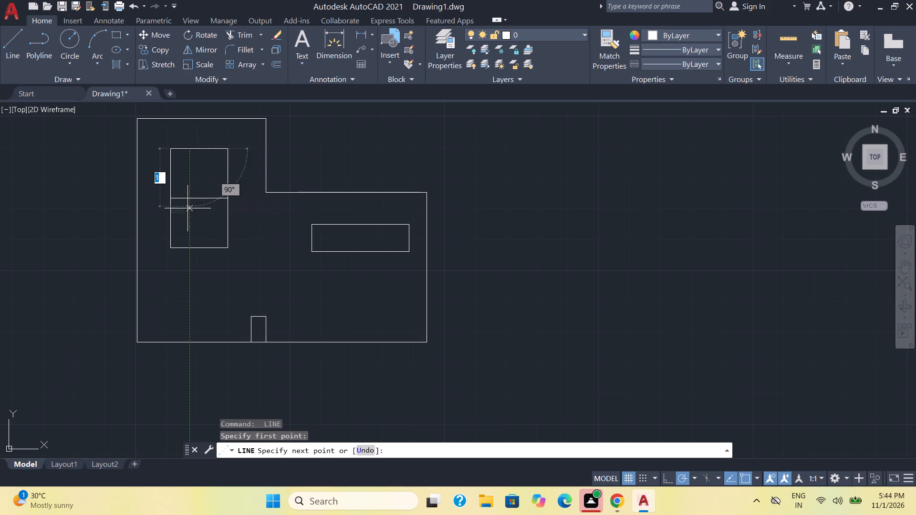
{"action": "left_click", "coordinate": [190, 245]}
{"action": "key", "text": "space"}
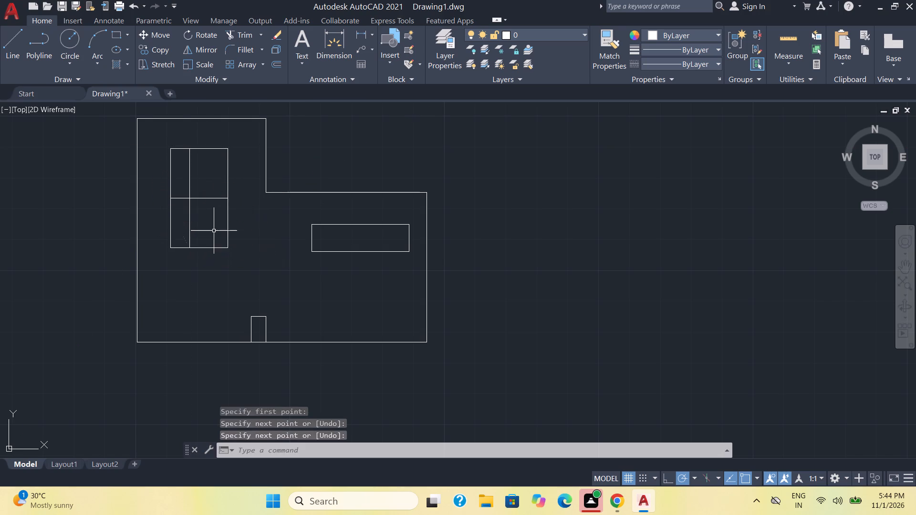
Draw a second full-height vertical line in the upright window, right of its center, completing a grid of six panes.
{"action": "key", "text": "space"}
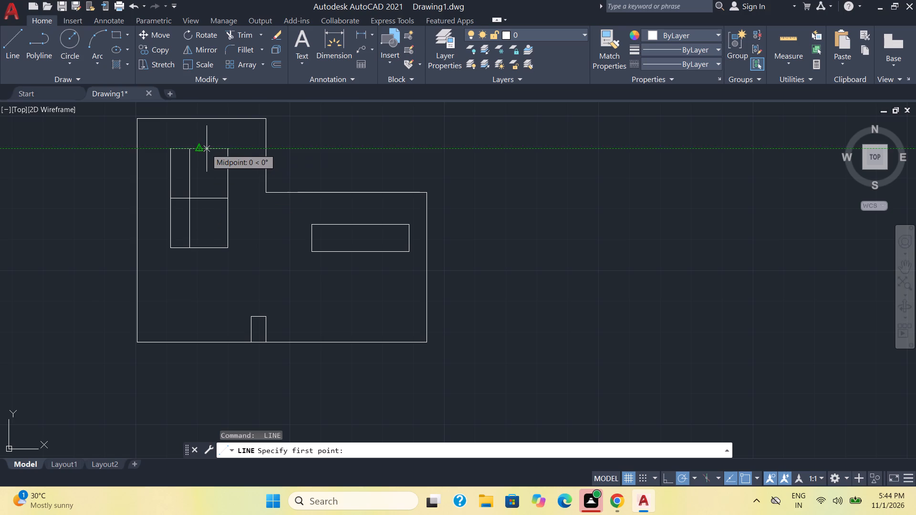
{"action": "left_click", "coordinate": [210, 149]}
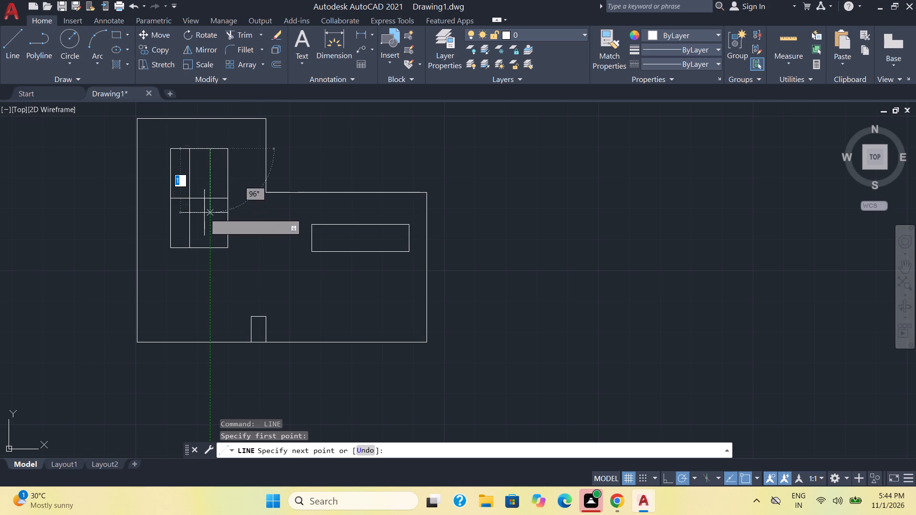
{"action": "left_click", "coordinate": [210, 249]}
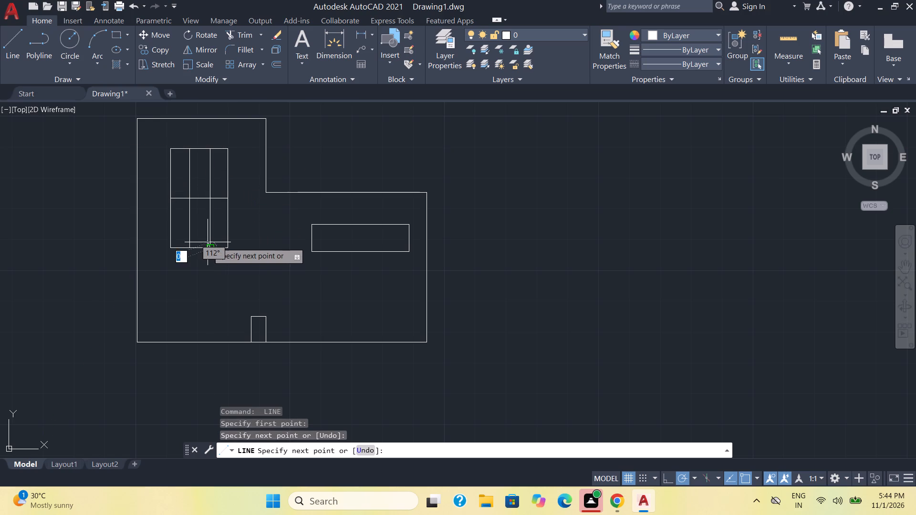
{"action": "key", "text": "space"}
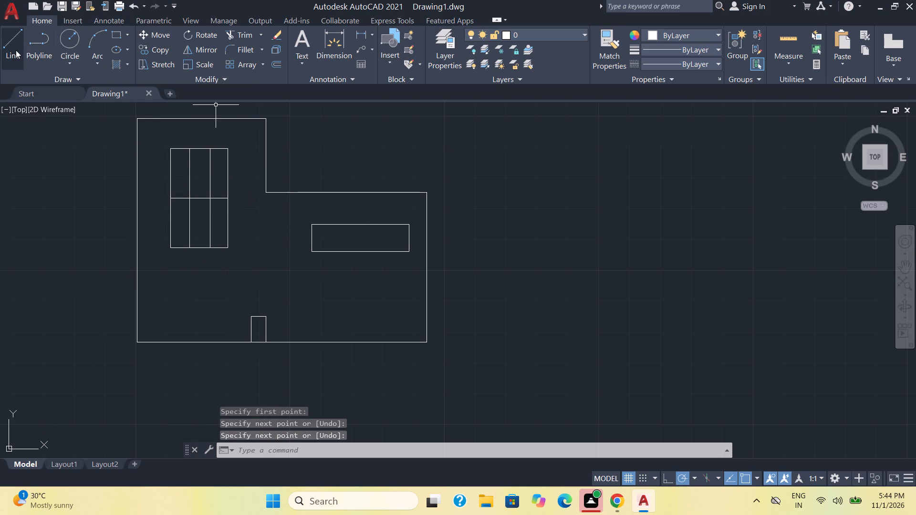
Divide the wide window in the lower wing into four equal panes with three vertical lines between its long edges.
{"action": "left_click", "coordinate": [16, 50]}
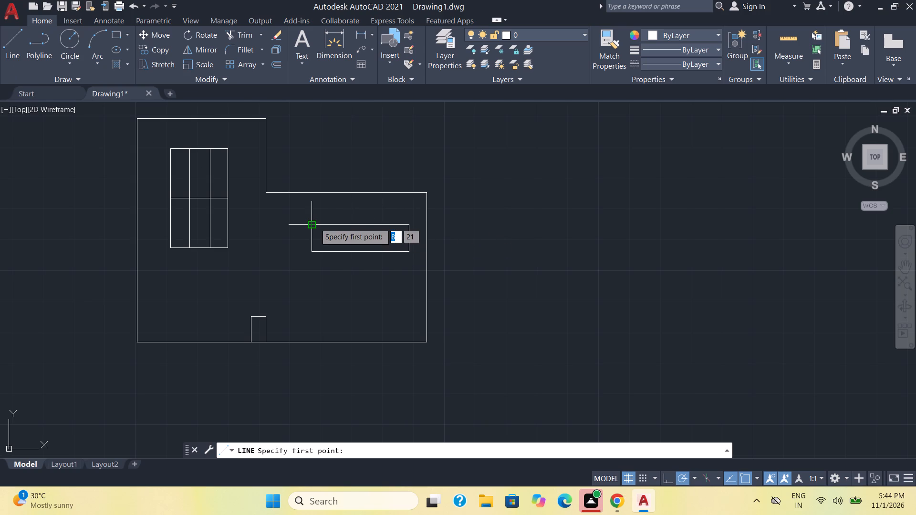
{"action": "left_click", "coordinate": [364, 226]}
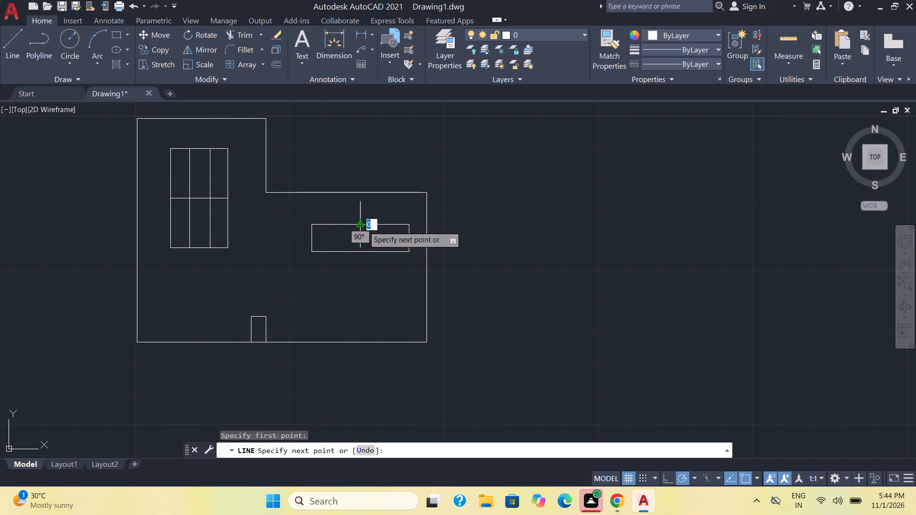
{"action": "left_click", "coordinate": [361, 254]}
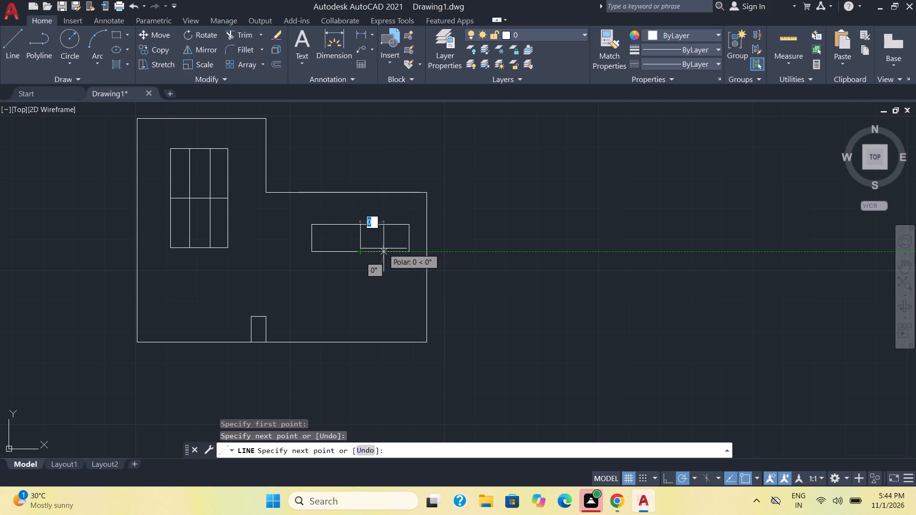
{"action": "key", "text": "Escape"}
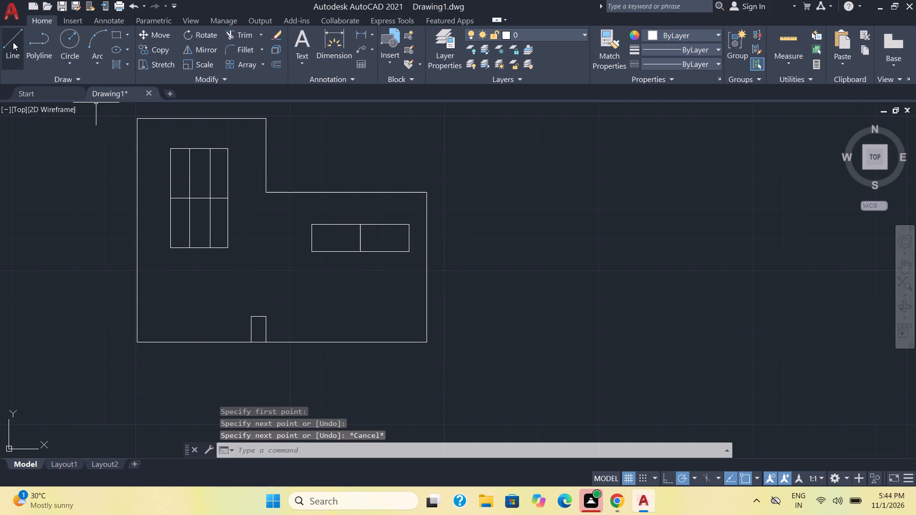
{"action": "left_click", "coordinate": [13, 42]}
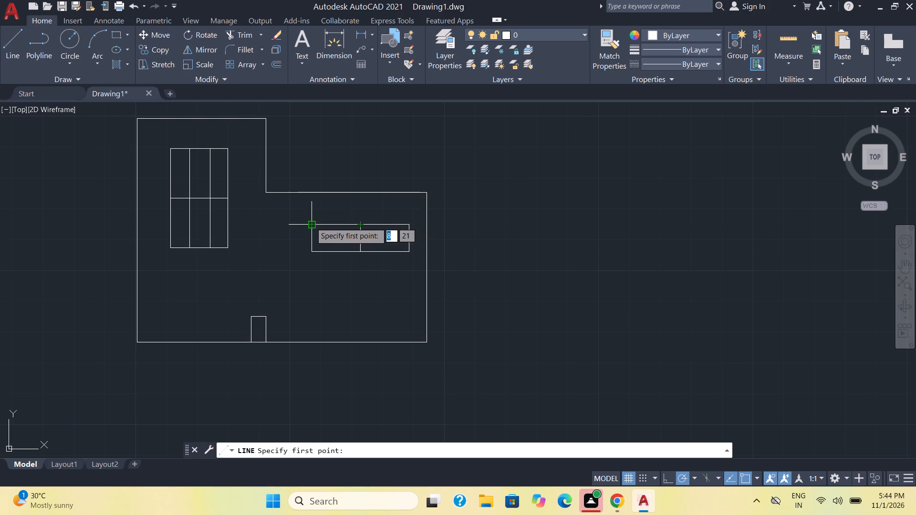
{"action": "left_click", "coordinate": [336, 224]}
{"action": "left_click", "coordinate": [337, 250]}
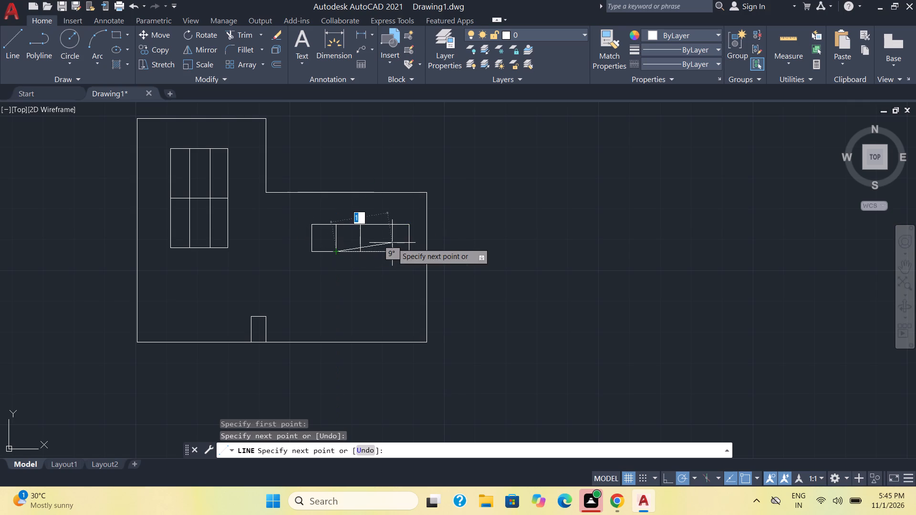
{"action": "key", "text": "space"}
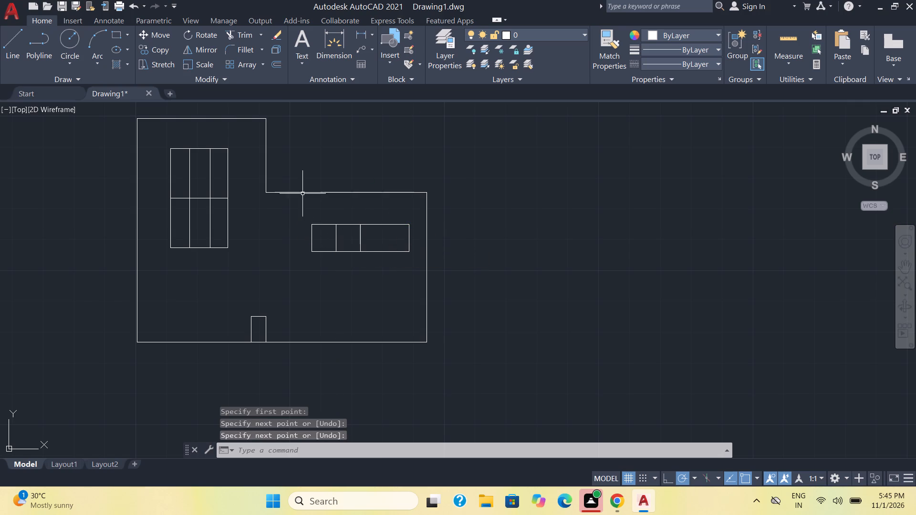
{"action": "left_click", "coordinate": [9, 50]}
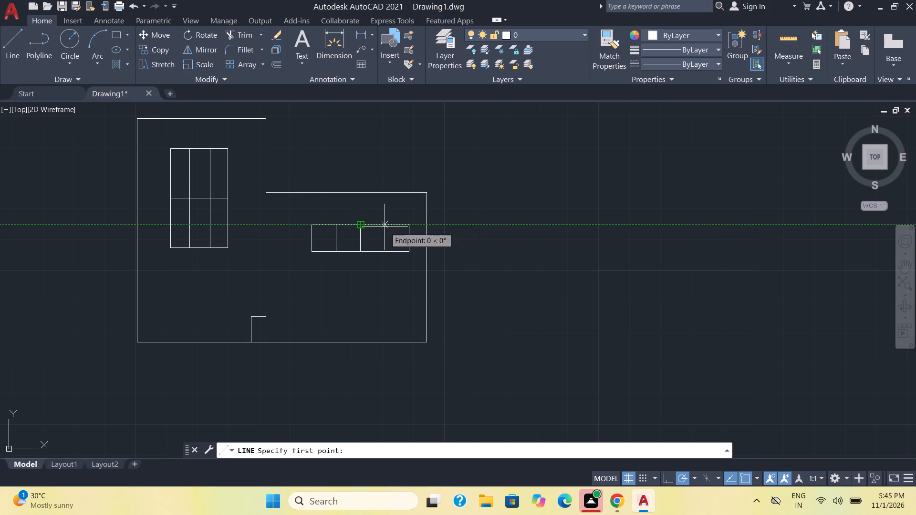
{"action": "left_click", "coordinate": [385, 226]}
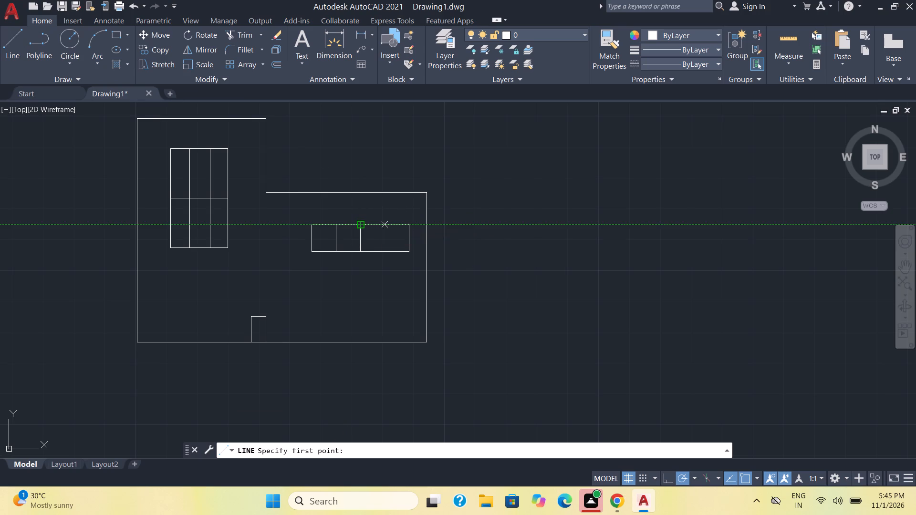
{"action": "left_click", "coordinate": [387, 249]}
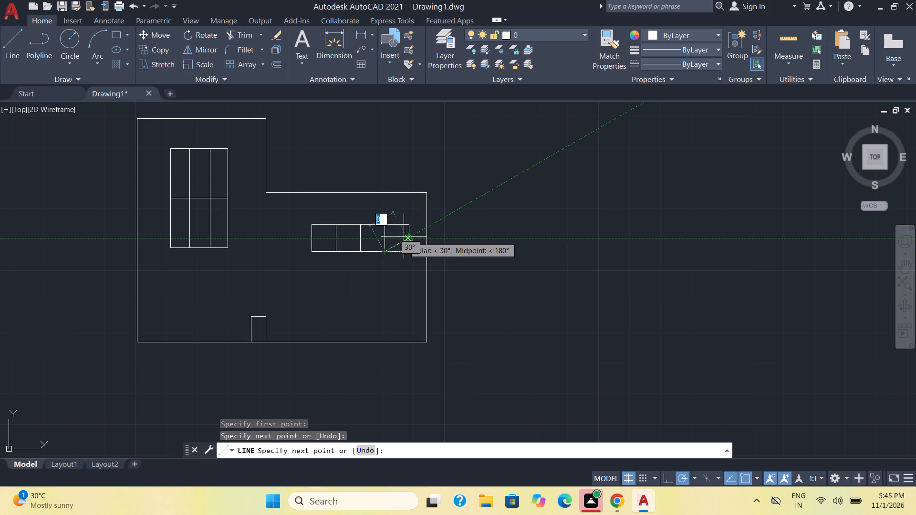
{"action": "key", "text": "Escape"}
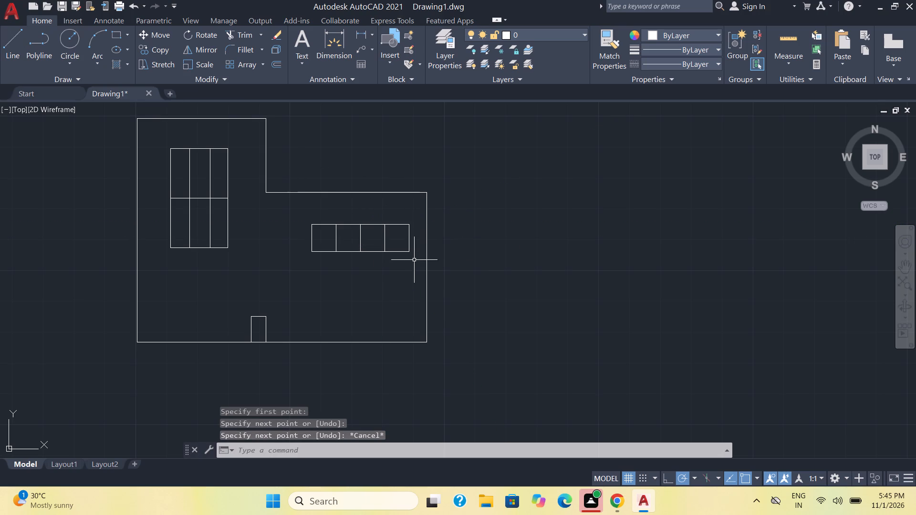
Mirror the four-pane window about a horizontal line just below it, keeping the original, for a second window row.
{"action": "left_click", "coordinate": [415, 260]}
{"action": "left_click", "coordinate": [301, 213]}
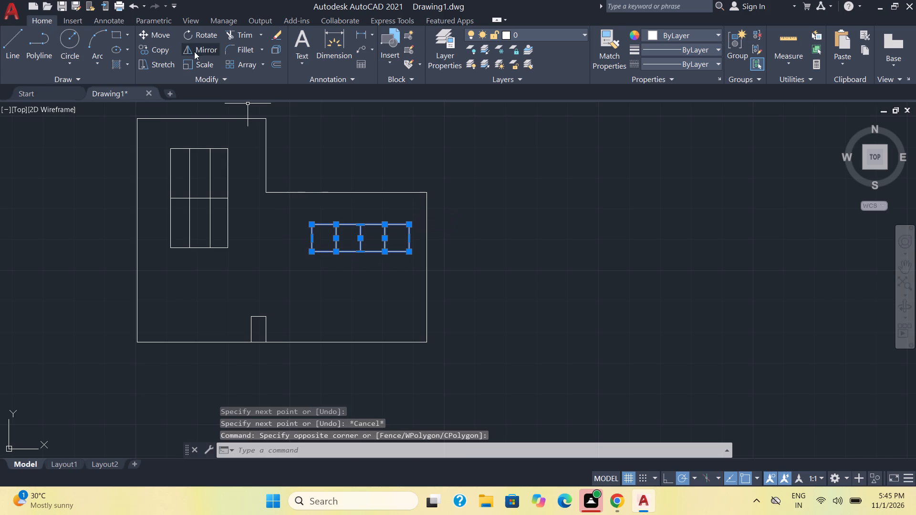
{"action": "left_click", "coordinate": [194, 51]}
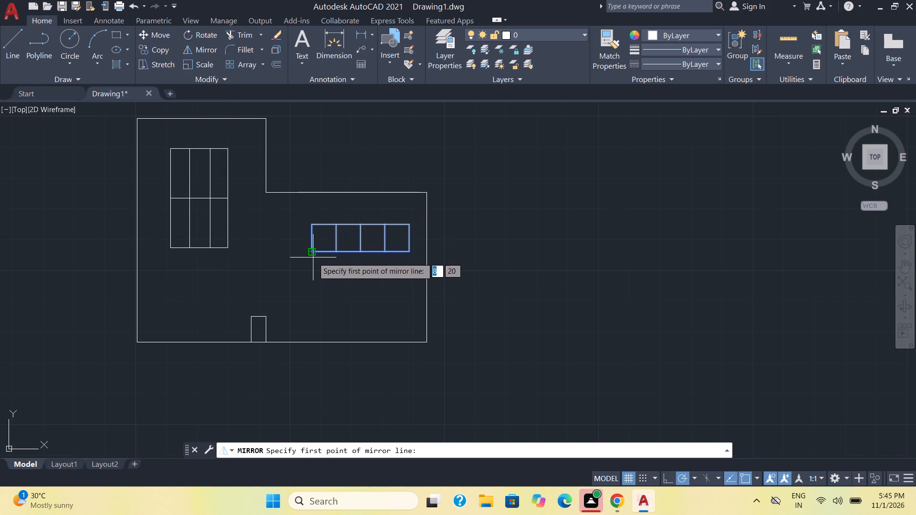
{"action": "left_click", "coordinate": [313, 262]}
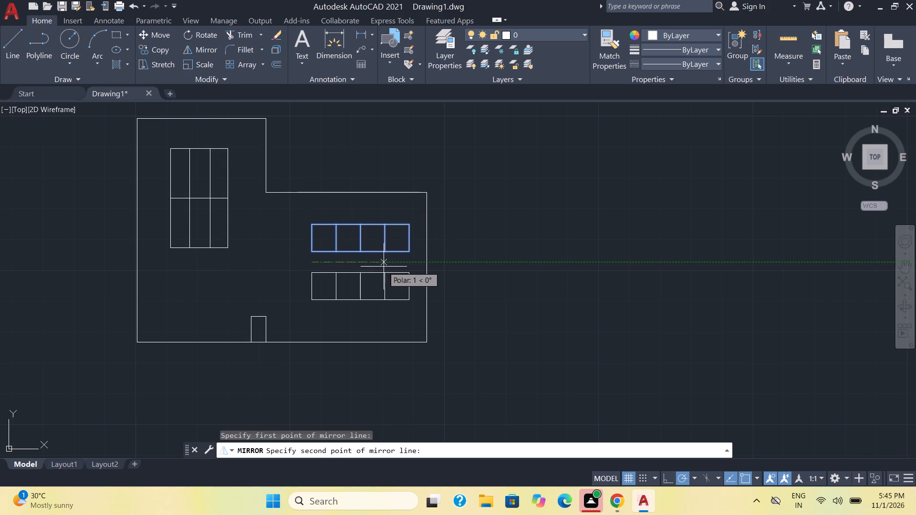
{"action": "left_click", "coordinate": [386, 265]}
{"action": "left_click_drag", "start_coordinate": [413, 305], "coordinate": [386, 265]}
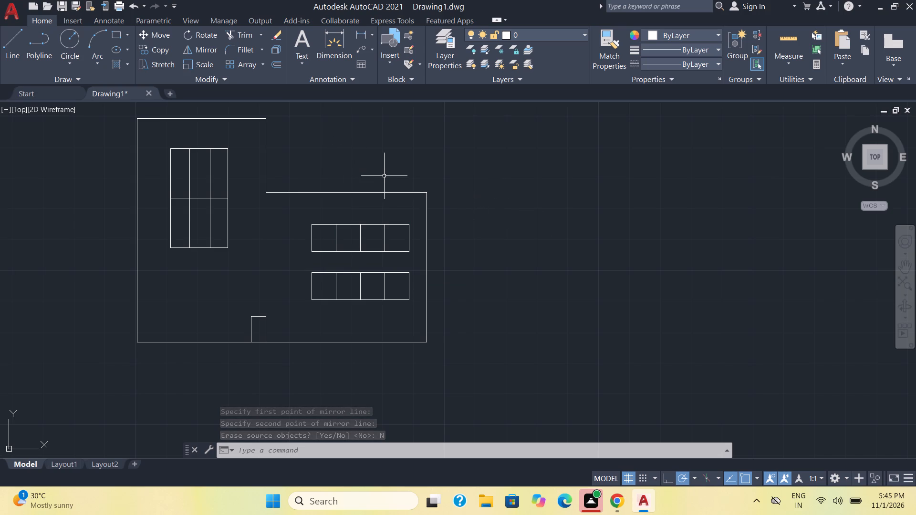
Draw a chimney rectangle about 1 wide and 3 high, standing on the roof of the building's tall part.
{"action": "scroll", "coordinate": [386, 176], "scroll_direction": "down", "scroll_amount": 2}
{"action": "middle_click_drag", "start_coordinate": [386, 176], "coordinate": [294, 236]}
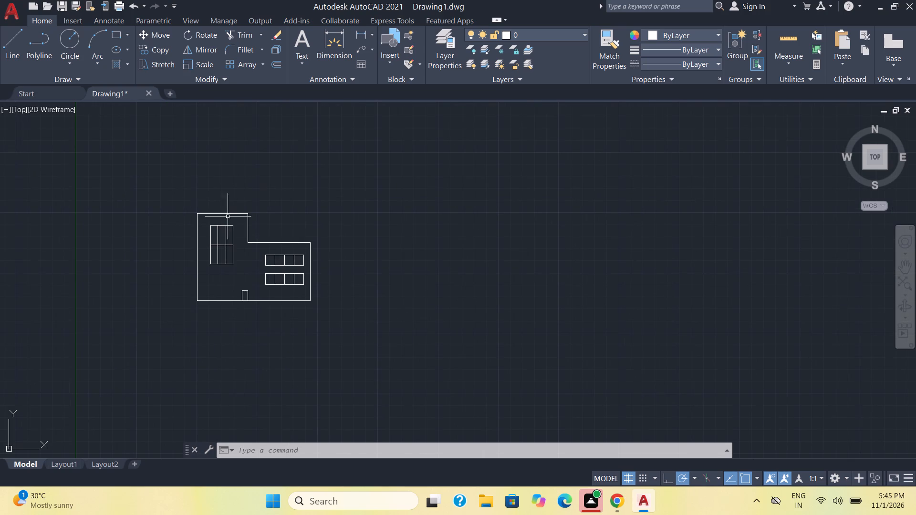
{"action": "left_click", "coordinate": [118, 36]}
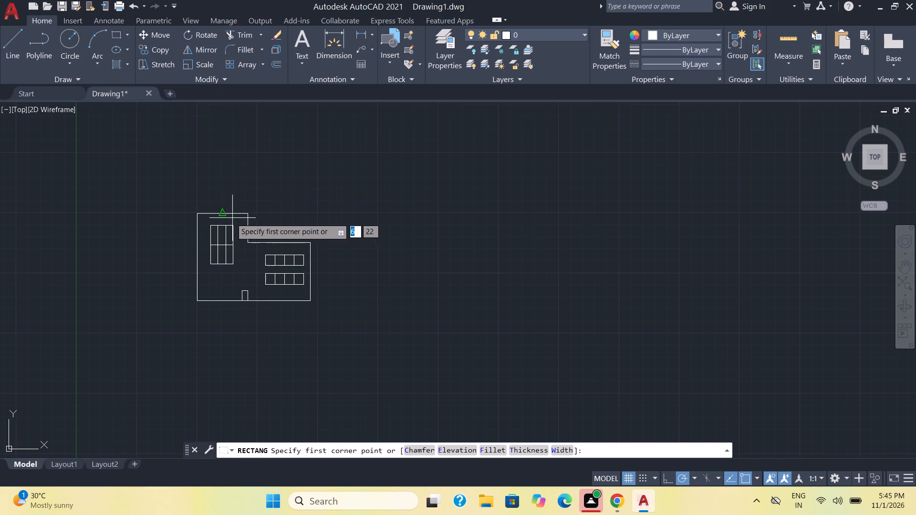
{"action": "left_click", "coordinate": [229, 214]}
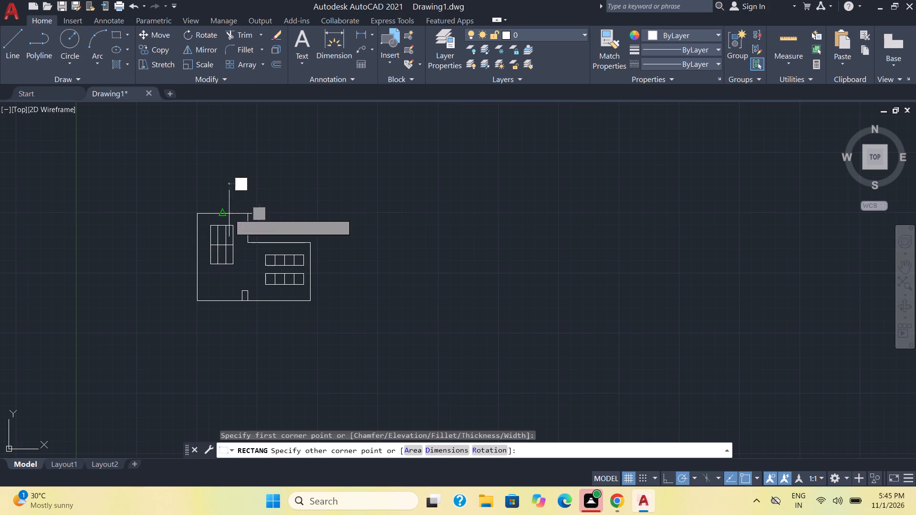
{"action": "left_click", "coordinate": [214, 141]}
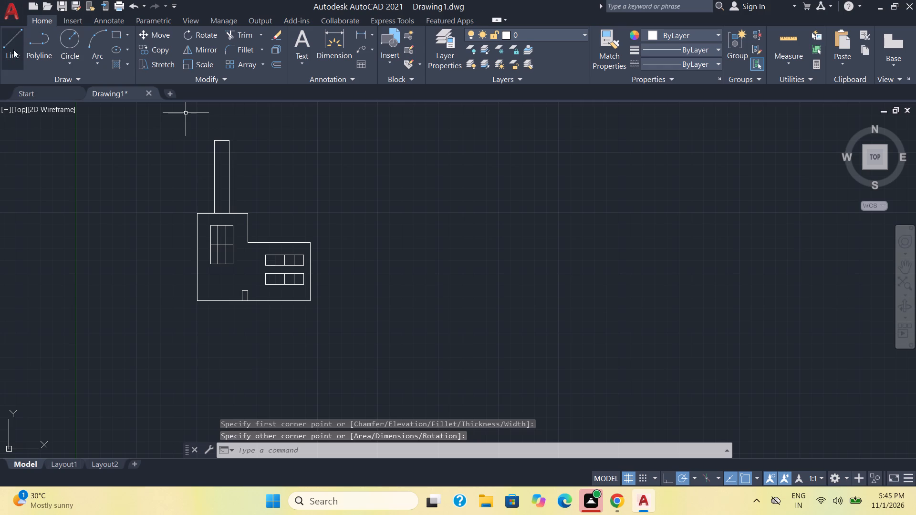
Draw two closely spaced horizontal lines across the chimney near its top to form a band.
{"action": "left_click", "coordinate": [12, 47]}
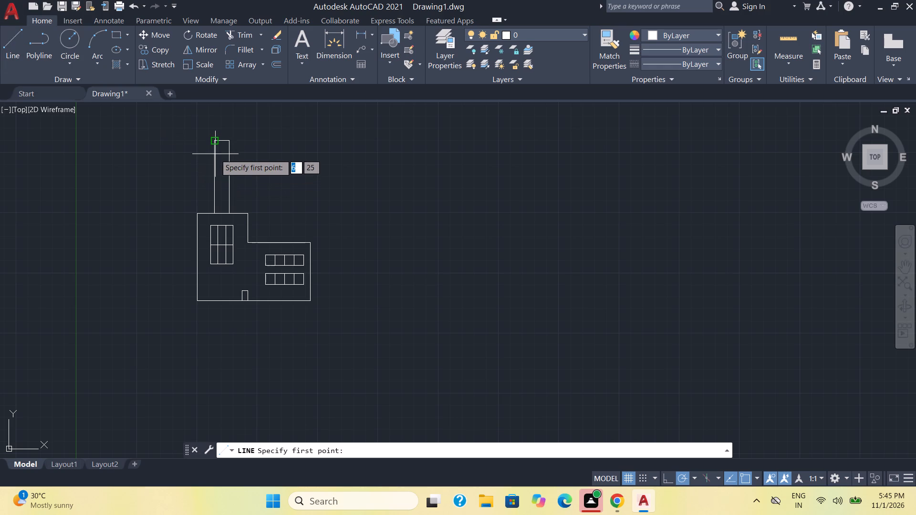
{"action": "left_click", "coordinate": [214, 156]}
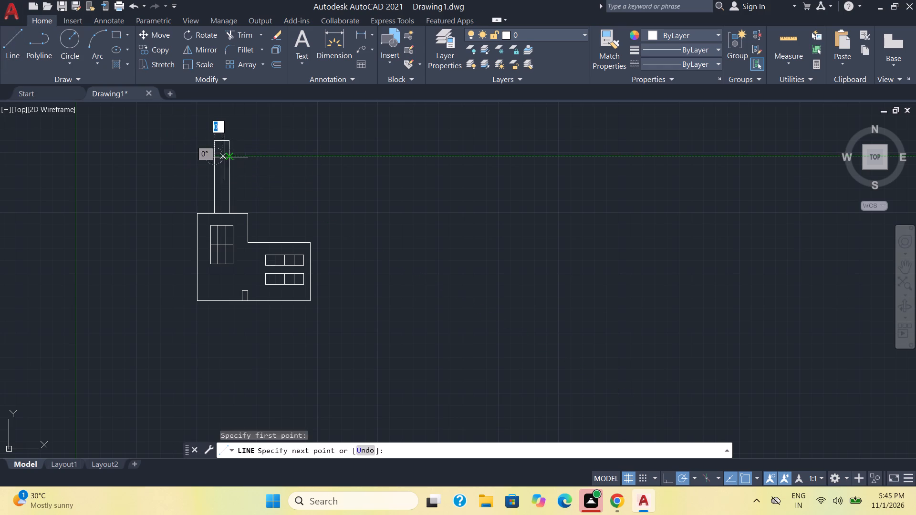
{"action": "left_click", "coordinate": [230, 158]}
{"action": "key", "text": "space"}
{"action": "key", "text": "space"}
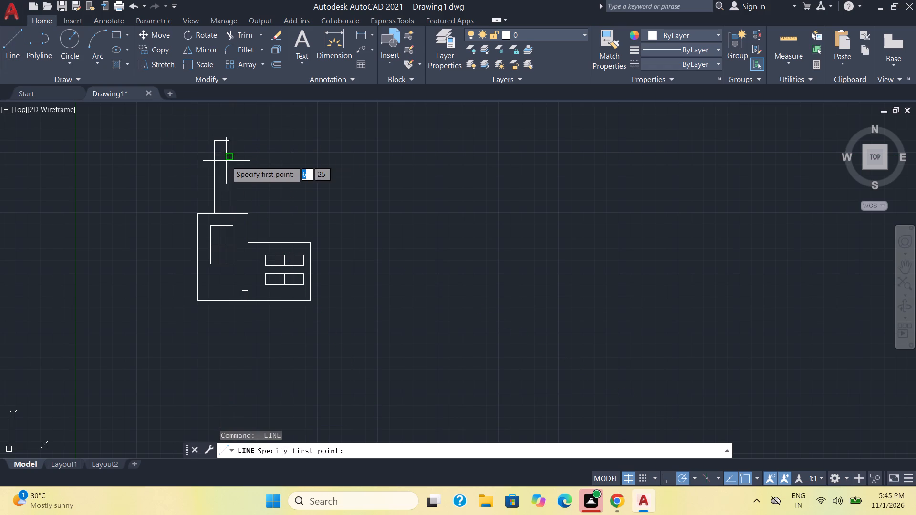
{"action": "left_click", "coordinate": [228, 164]}
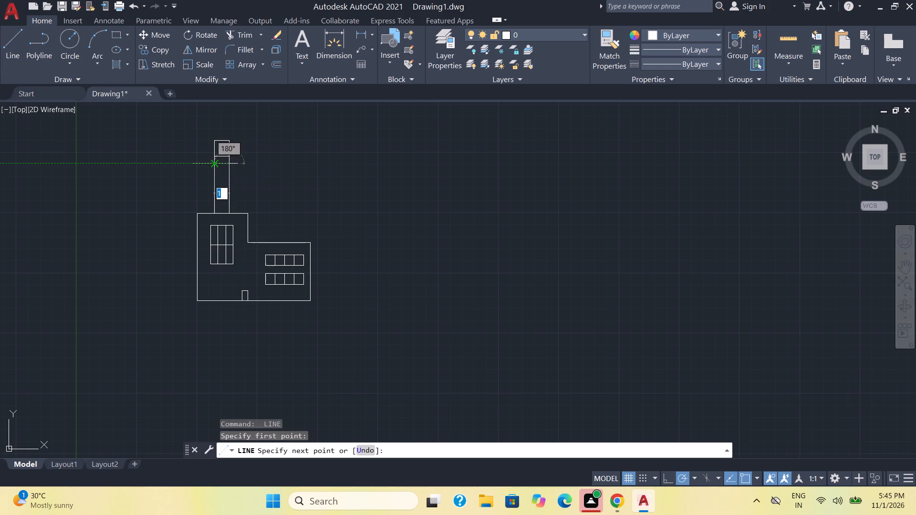
{"action": "left_click", "coordinate": [214, 162]}
{"action": "key", "text": "space"}
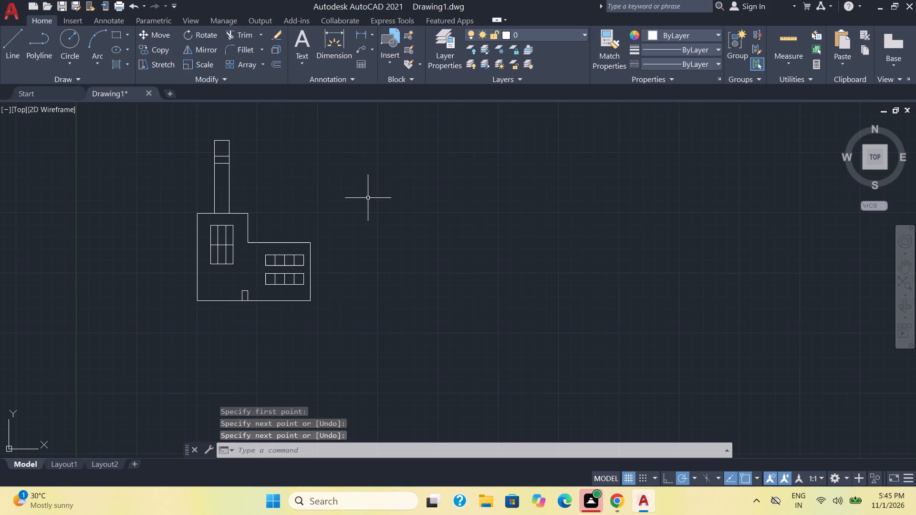
Save the drawing as "Electric Power System Transmission and Distribution System" in the Drawings folder inside Internship on drive D.
{"action": "key", "text": "ctrl+s"}
{"action": "left_click", "coordinate": [296, 221]}
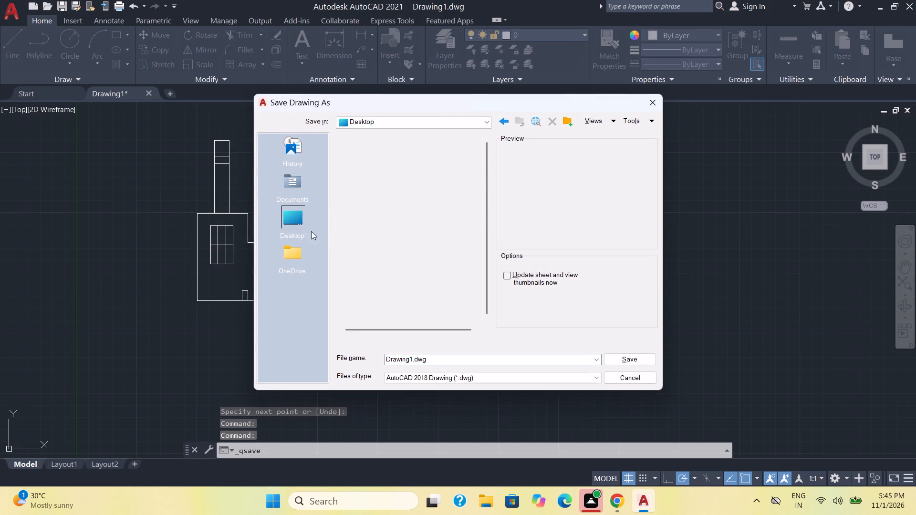
{"action": "double_click", "coordinate": [419, 269]}
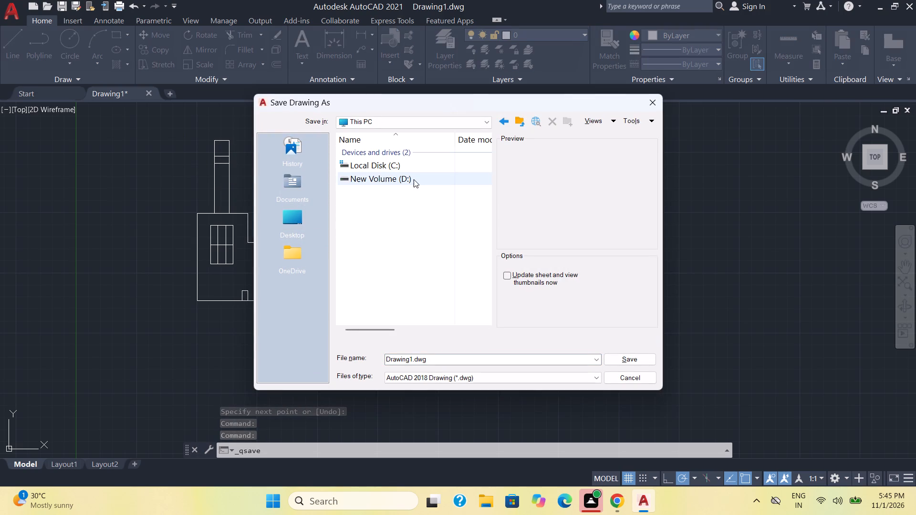
{"action": "double_click", "coordinate": [414, 179]}
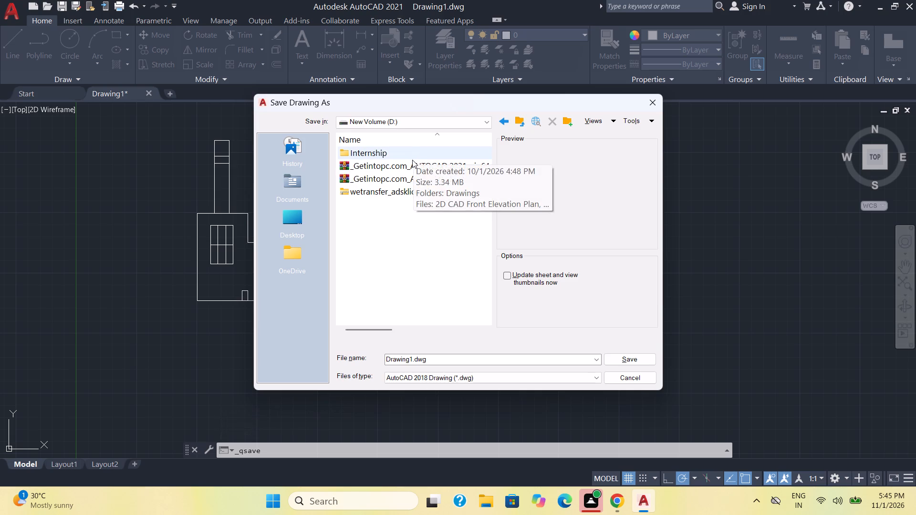
{"action": "double_click", "coordinate": [413, 155]}
{"action": "double_click", "coordinate": [413, 156]}
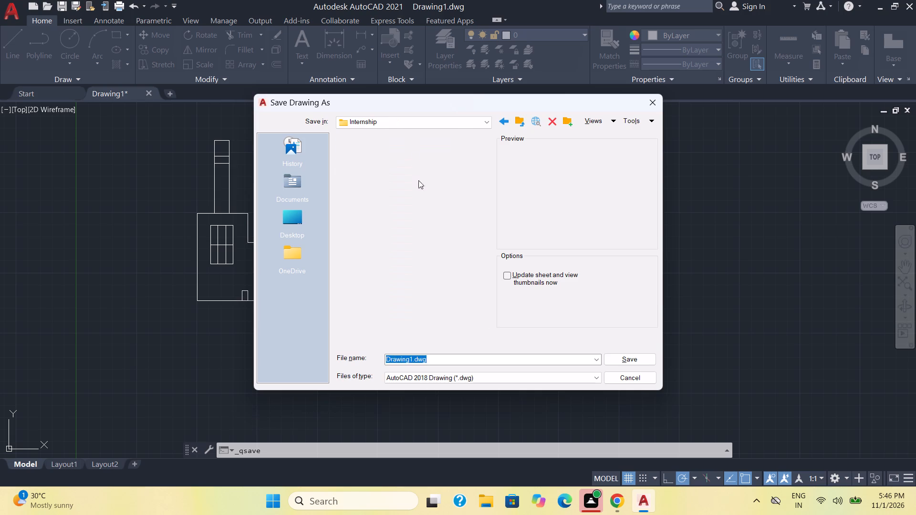
{"action": "left_click", "coordinate": [442, 360]}
{"action": "key", "text": "ctrl+v"}
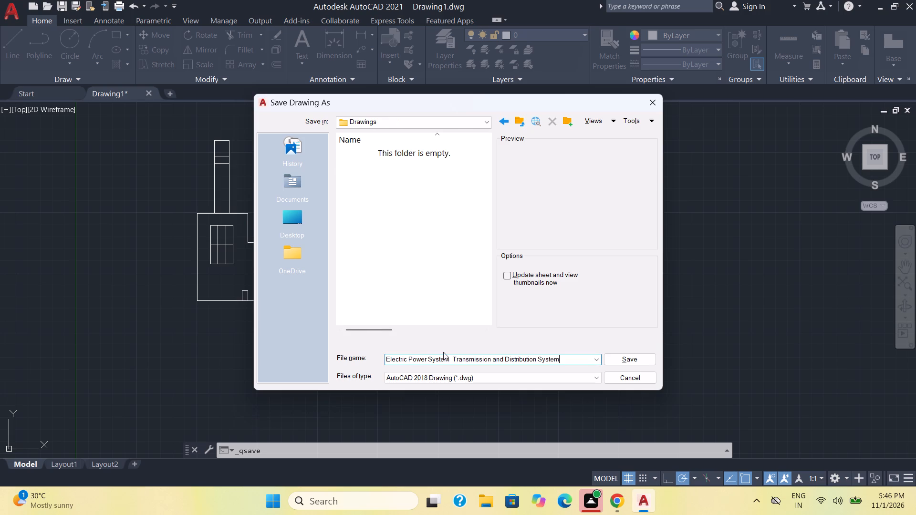
{"action": "left_click", "coordinate": [632, 359]}
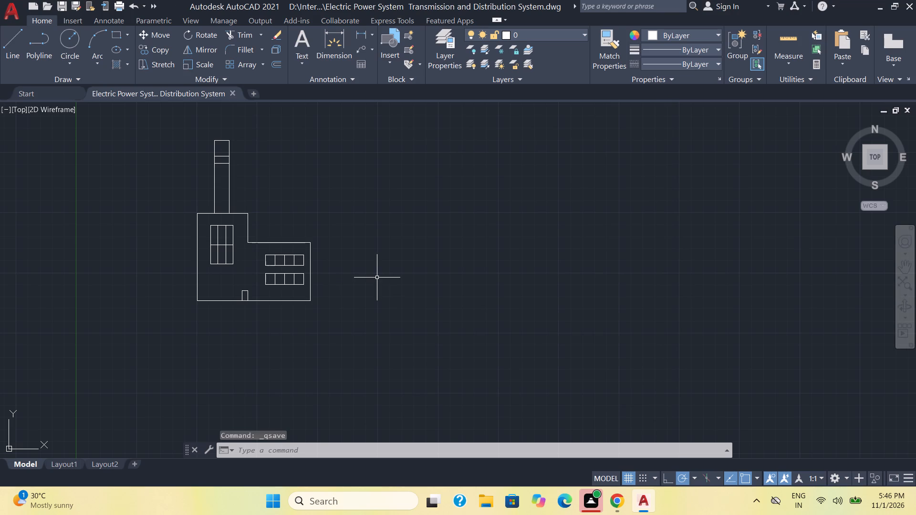
Draw a square about 1 by 1 beside the power plant's low wing, a short gap away from its outer wall.
{"action": "left_click", "coordinate": [10, 45]}
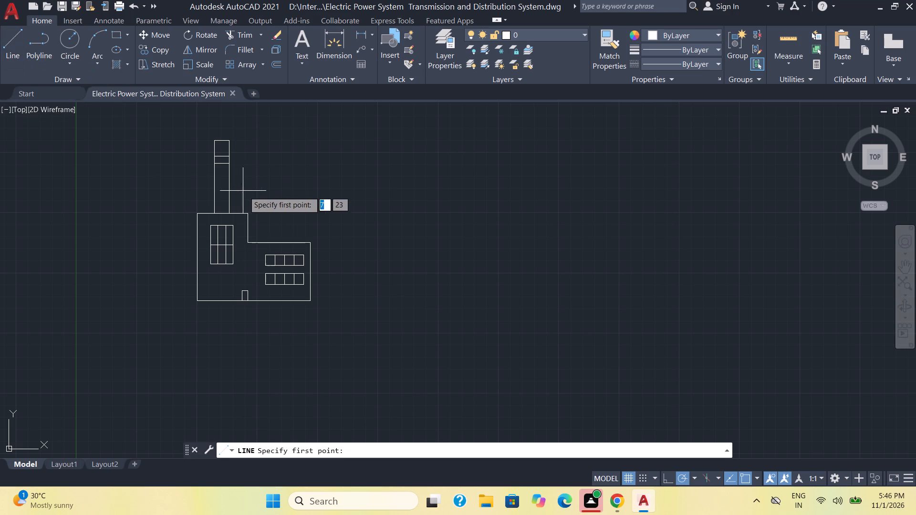
{"action": "middle_click_drag", "start_coordinate": [396, 266], "coordinate": [347, 225]}
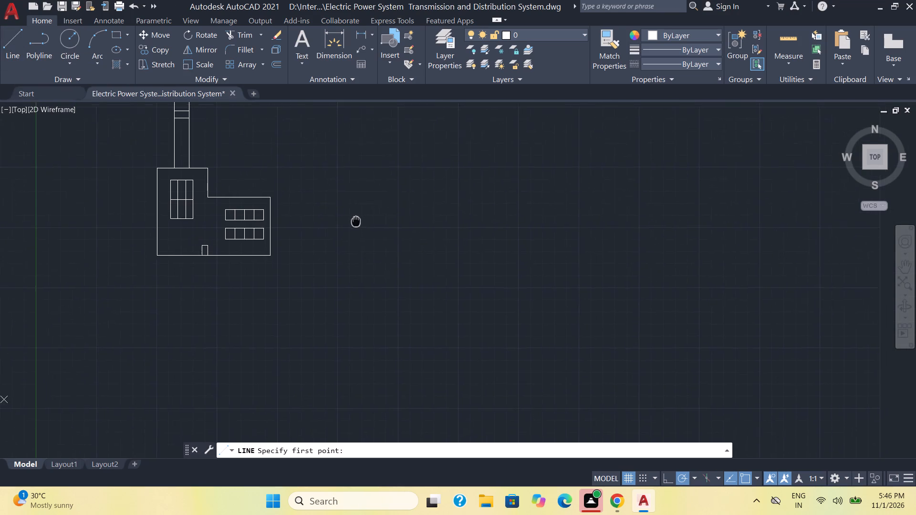
{"action": "middle_click_drag", "start_coordinate": [347, 225], "coordinate": [343, 227]}
{"action": "left_click", "coordinate": [113, 33]}
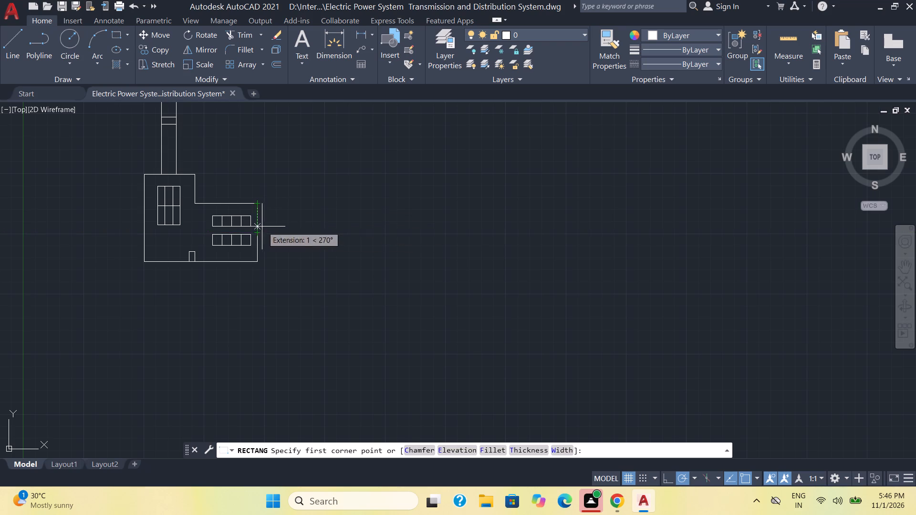
{"action": "left_click", "coordinate": [292, 226]}
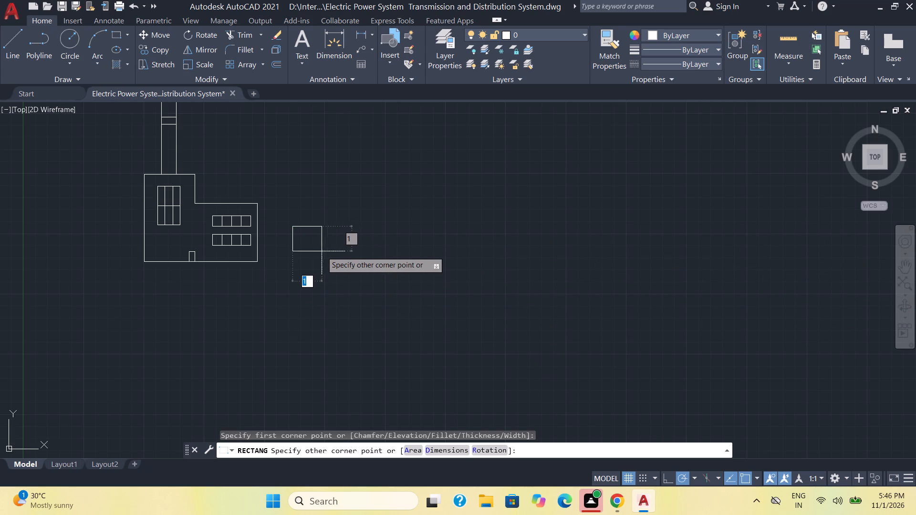
{"action": "scroll", "coordinate": [312, 251], "scroll_direction": "up", "scroll_amount": 2}
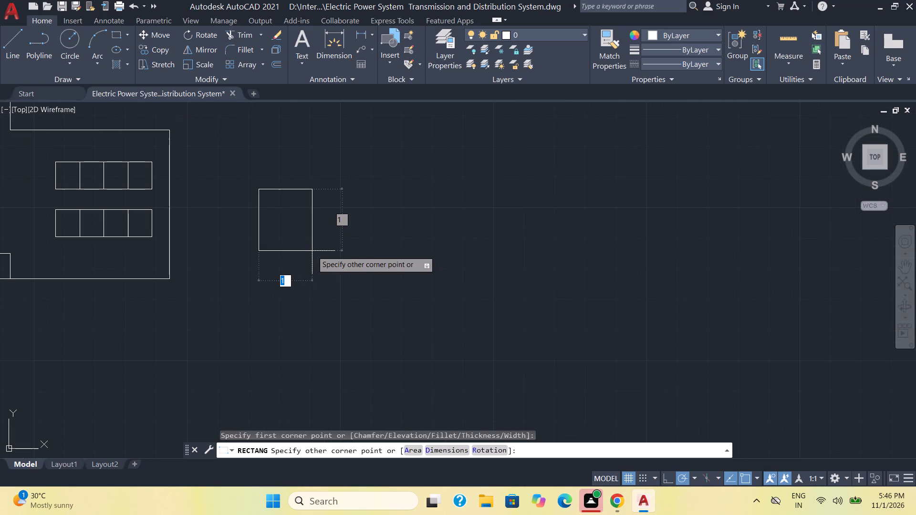
{"action": "middle_click_drag", "start_coordinate": [312, 251], "coordinate": [368, 261]}
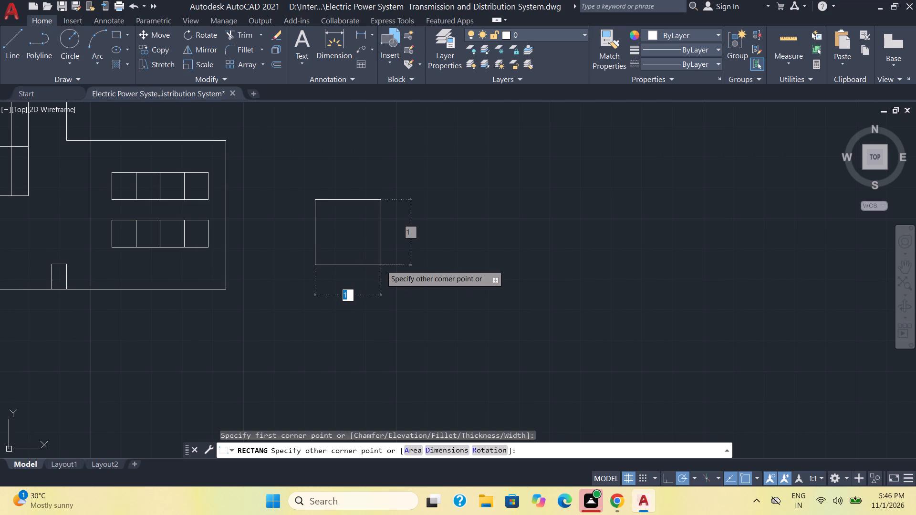
{"action": "left_click", "coordinate": [381, 266]}
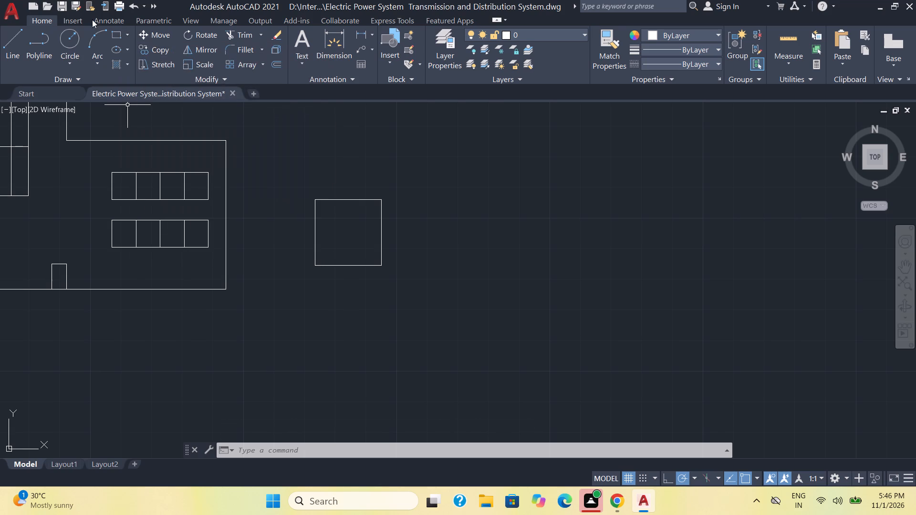
Draw a narrow rectangle about 1 high across the square's middle, extending slightly above its top edge and further below its bottom edge.
{"action": "left_click", "coordinate": [118, 33]}
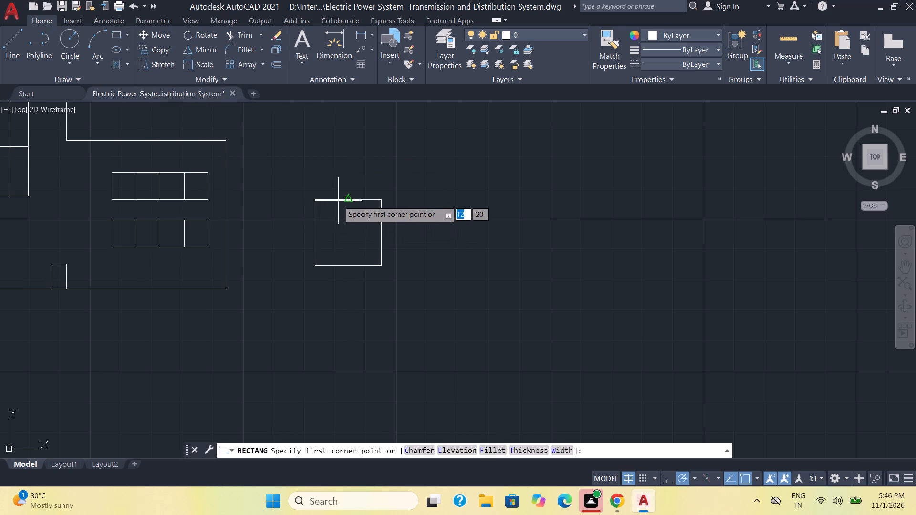
{"action": "scroll", "coordinate": [338, 201], "scroll_direction": "up", "scroll_amount": 1}
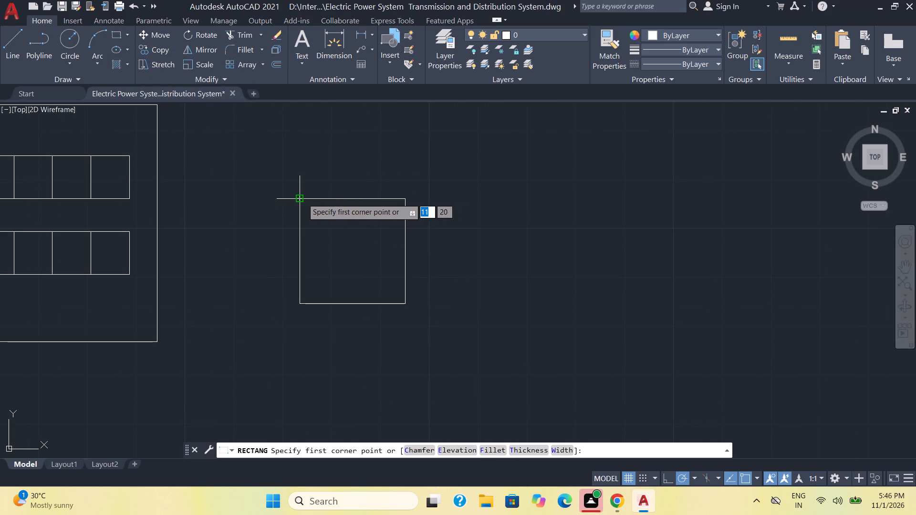
{"action": "left_click", "coordinate": [334, 189]}
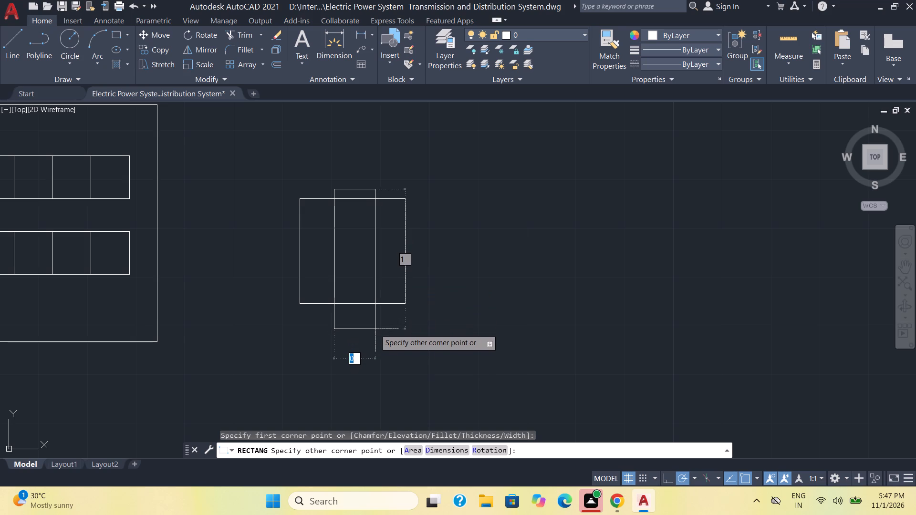
{"action": "left_click", "coordinate": [375, 330]}
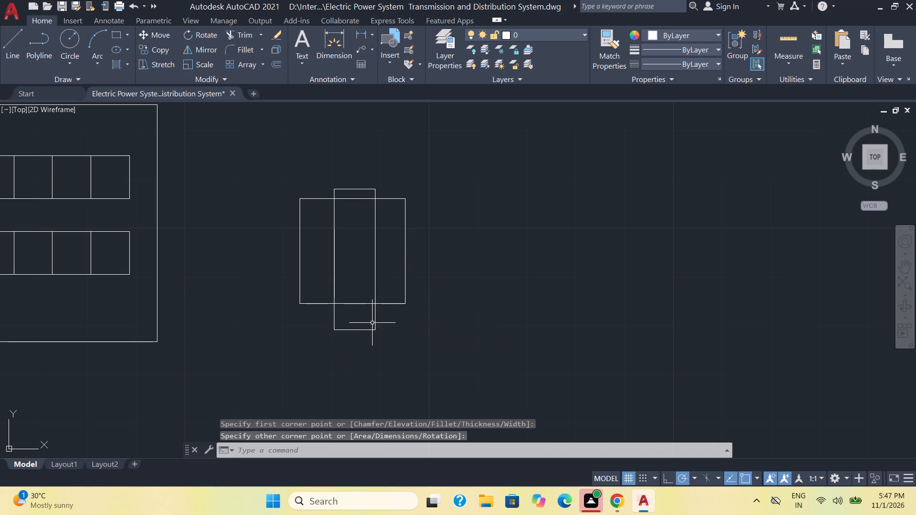
Move the narrow rectangle horizontally by its top-edge midpoint to centre it on the square.
{"action": "left_click", "coordinate": [376, 326]}
{"action": "left_click", "coordinate": [158, 35]}
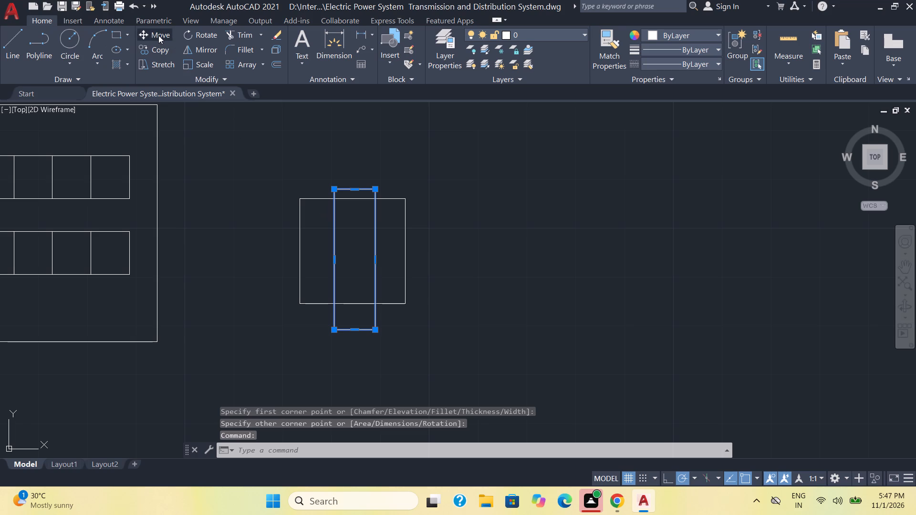
{"action": "left_click", "coordinate": [354, 189]}
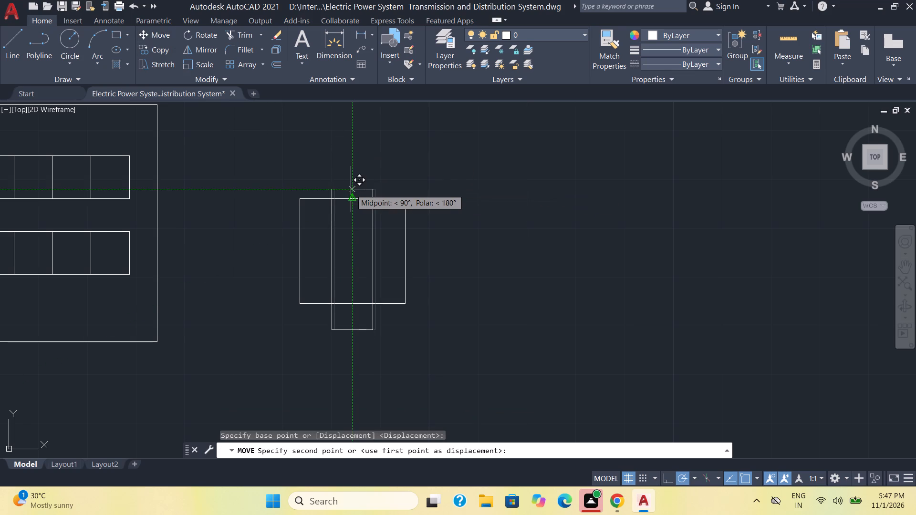
{"action": "left_click", "coordinate": [351, 189]}
Draw a horizontal ground line about 37 long at the building's base level, starting just before the tall part's outer wall.
{"action": "middle_click_drag", "start_coordinate": [391, 294], "coordinate": [396, 270]}
{"action": "scroll", "coordinate": [396, 270], "scroll_direction": "down", "scroll_amount": 3}
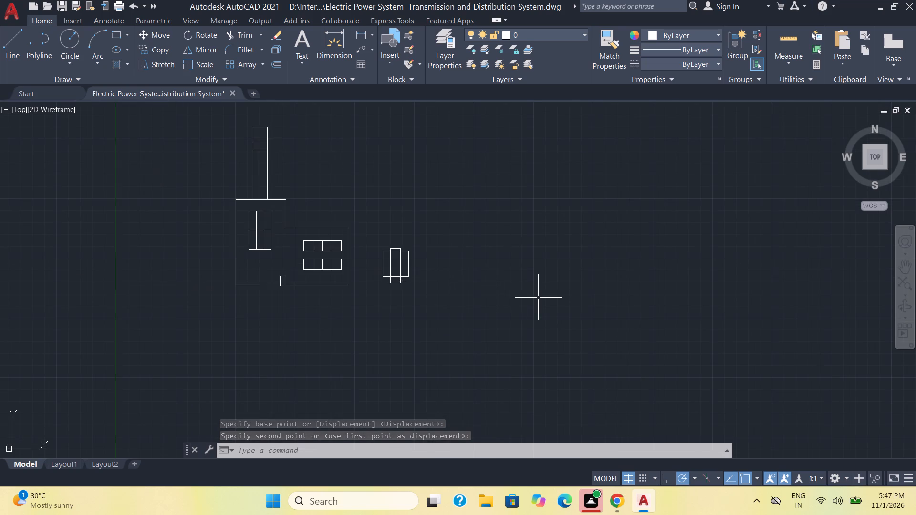
{"action": "scroll", "coordinate": [538, 298], "scroll_direction": "down", "scroll_amount": 1}
{"action": "middle_click_drag", "start_coordinate": [537, 297], "coordinate": [373, 251]}
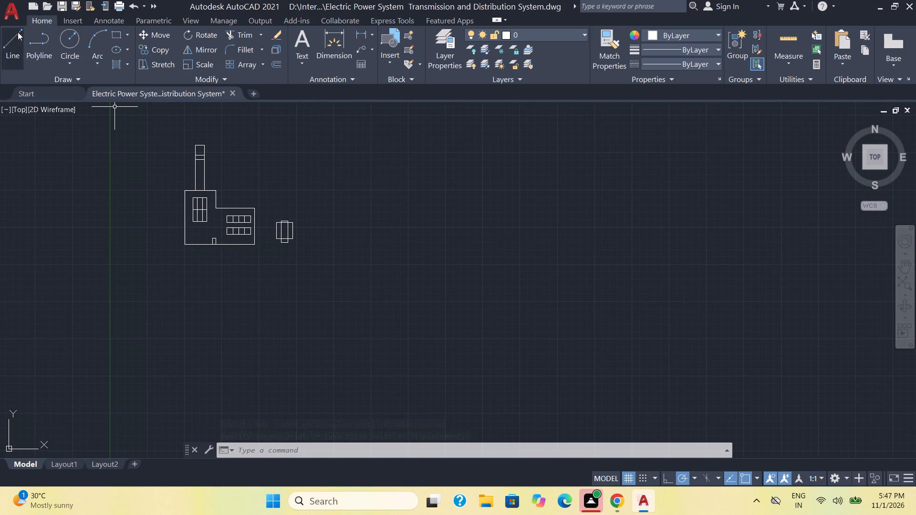
{"action": "left_click", "coordinate": [10, 38]}
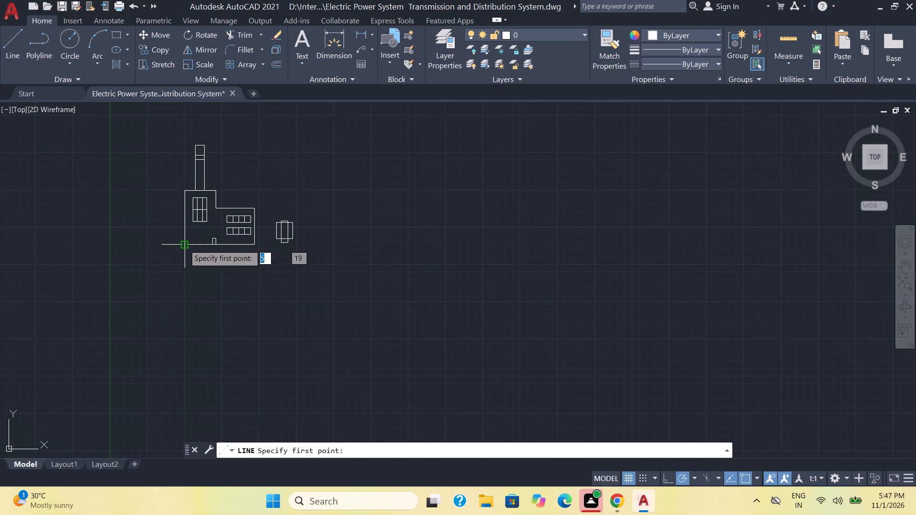
{"action": "left_click", "coordinate": [165, 243]}
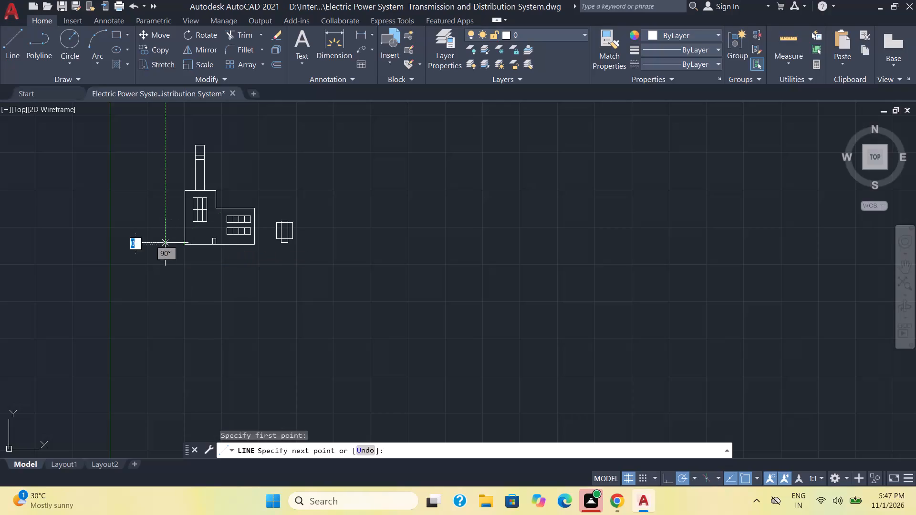
{"action": "left_click", "coordinate": [715, 242]}
{"action": "key", "text": "space"}
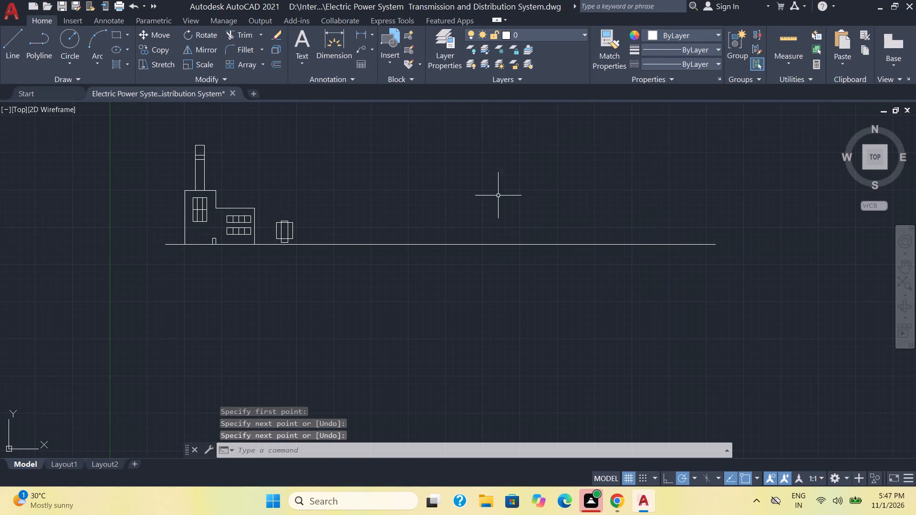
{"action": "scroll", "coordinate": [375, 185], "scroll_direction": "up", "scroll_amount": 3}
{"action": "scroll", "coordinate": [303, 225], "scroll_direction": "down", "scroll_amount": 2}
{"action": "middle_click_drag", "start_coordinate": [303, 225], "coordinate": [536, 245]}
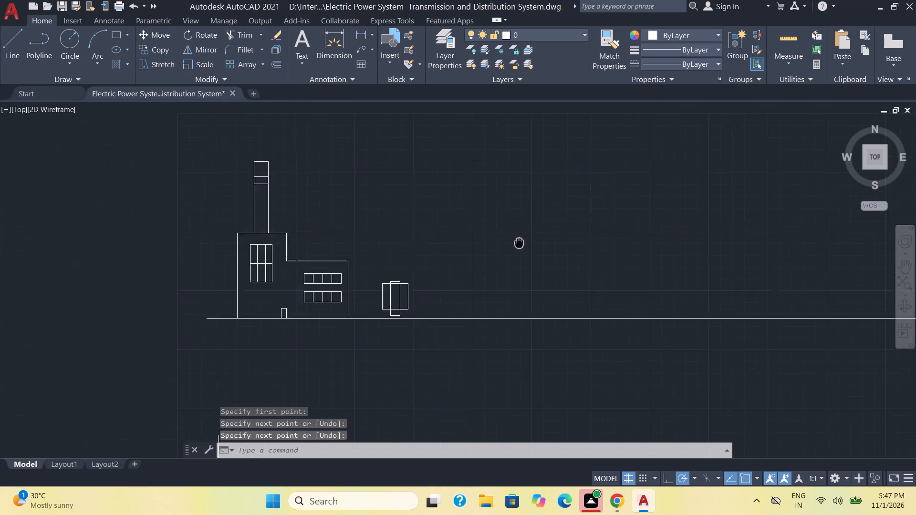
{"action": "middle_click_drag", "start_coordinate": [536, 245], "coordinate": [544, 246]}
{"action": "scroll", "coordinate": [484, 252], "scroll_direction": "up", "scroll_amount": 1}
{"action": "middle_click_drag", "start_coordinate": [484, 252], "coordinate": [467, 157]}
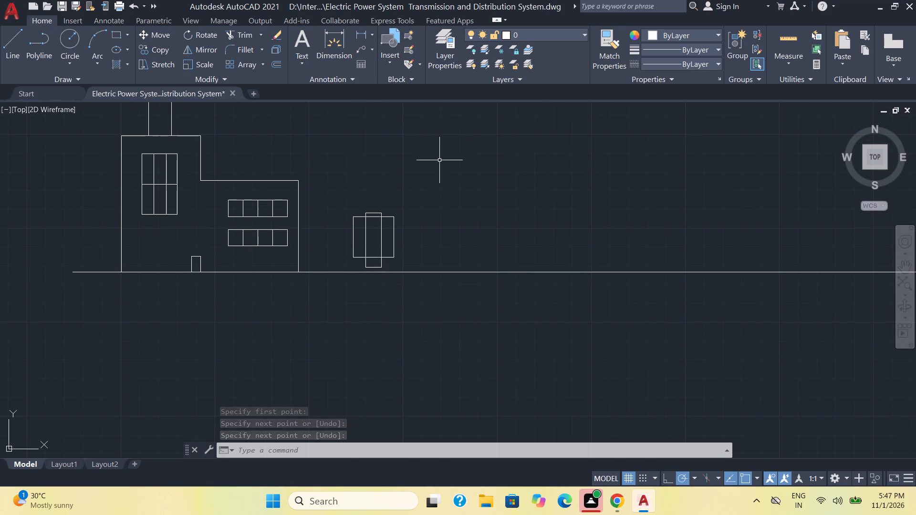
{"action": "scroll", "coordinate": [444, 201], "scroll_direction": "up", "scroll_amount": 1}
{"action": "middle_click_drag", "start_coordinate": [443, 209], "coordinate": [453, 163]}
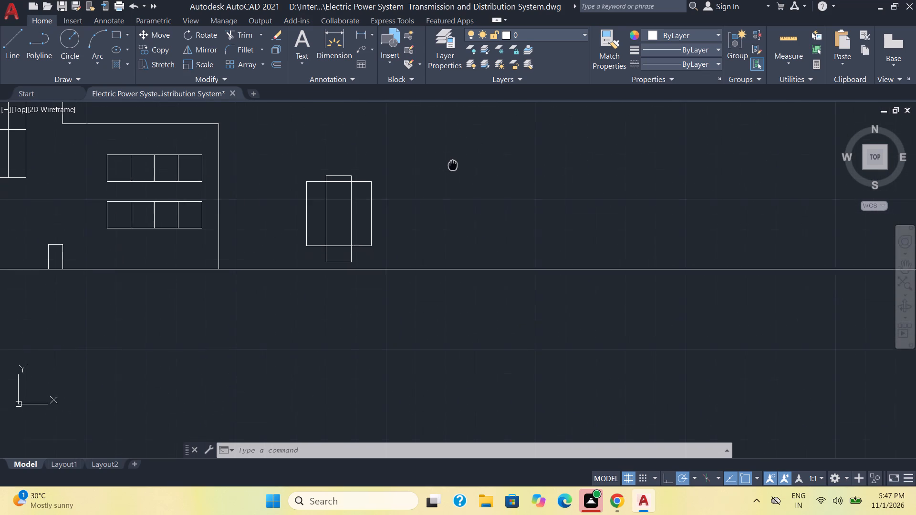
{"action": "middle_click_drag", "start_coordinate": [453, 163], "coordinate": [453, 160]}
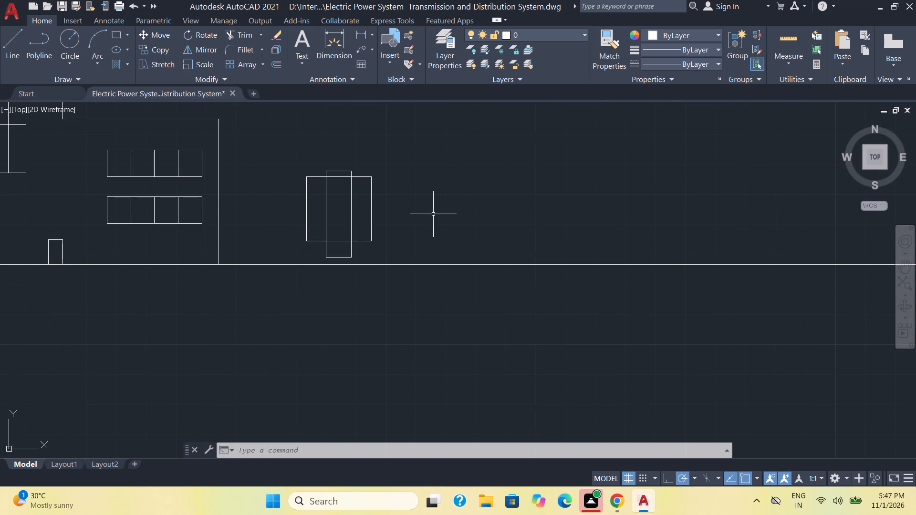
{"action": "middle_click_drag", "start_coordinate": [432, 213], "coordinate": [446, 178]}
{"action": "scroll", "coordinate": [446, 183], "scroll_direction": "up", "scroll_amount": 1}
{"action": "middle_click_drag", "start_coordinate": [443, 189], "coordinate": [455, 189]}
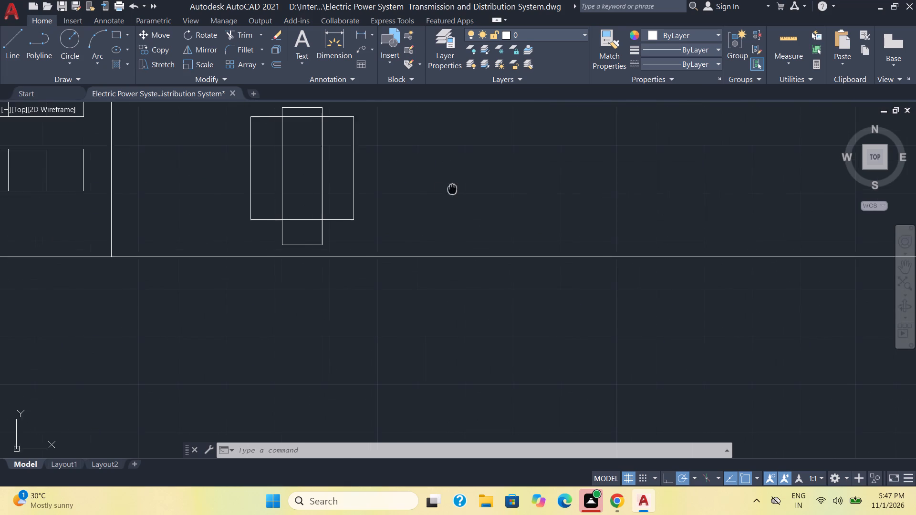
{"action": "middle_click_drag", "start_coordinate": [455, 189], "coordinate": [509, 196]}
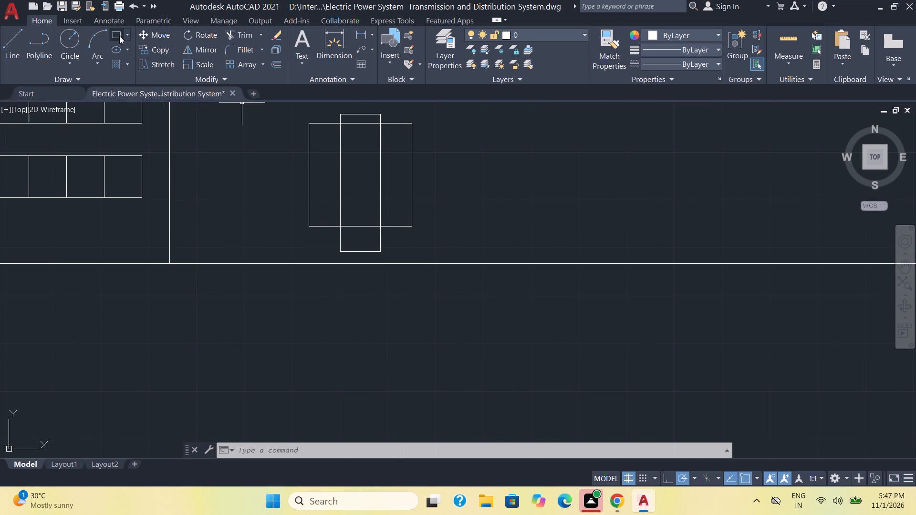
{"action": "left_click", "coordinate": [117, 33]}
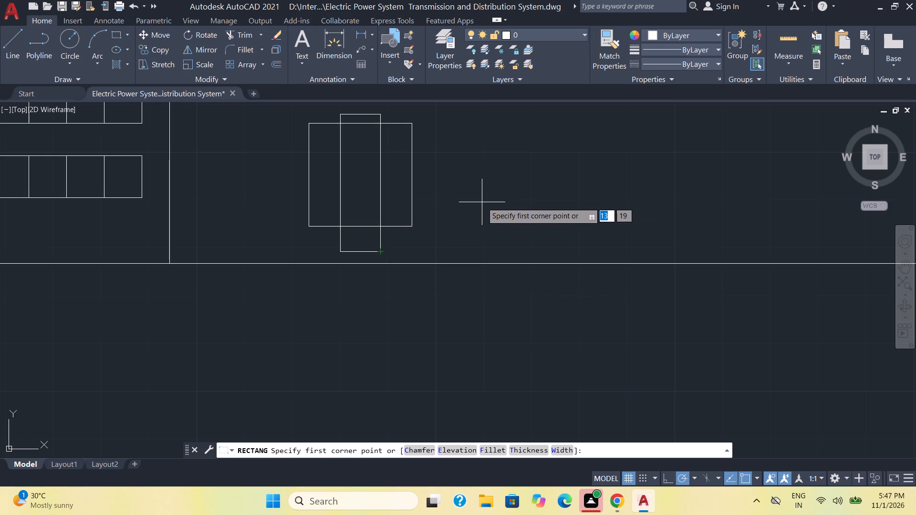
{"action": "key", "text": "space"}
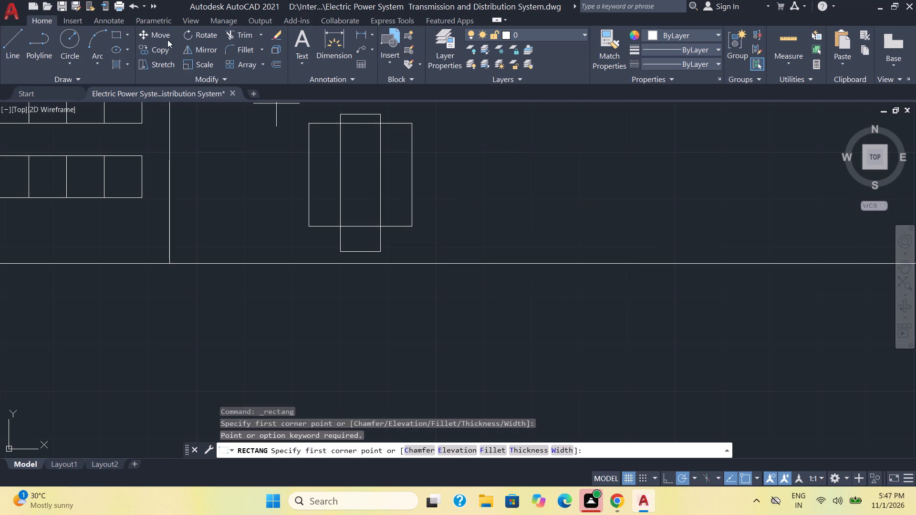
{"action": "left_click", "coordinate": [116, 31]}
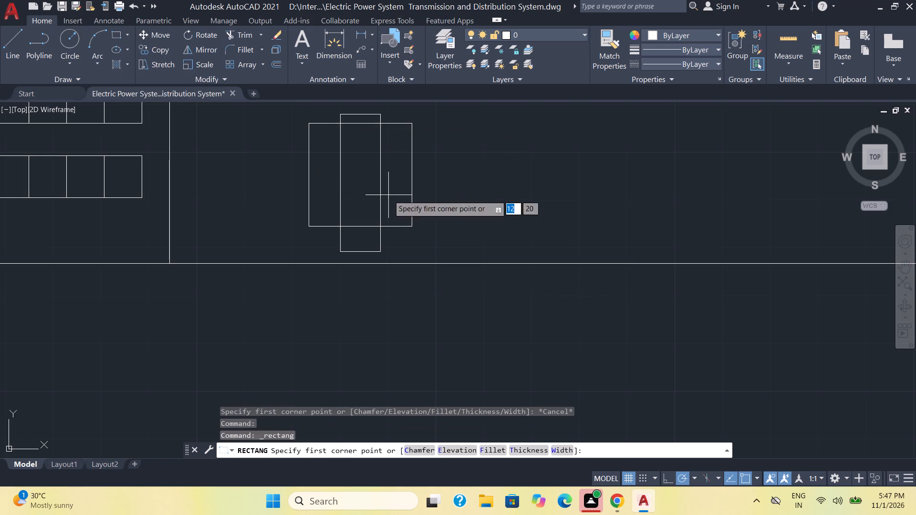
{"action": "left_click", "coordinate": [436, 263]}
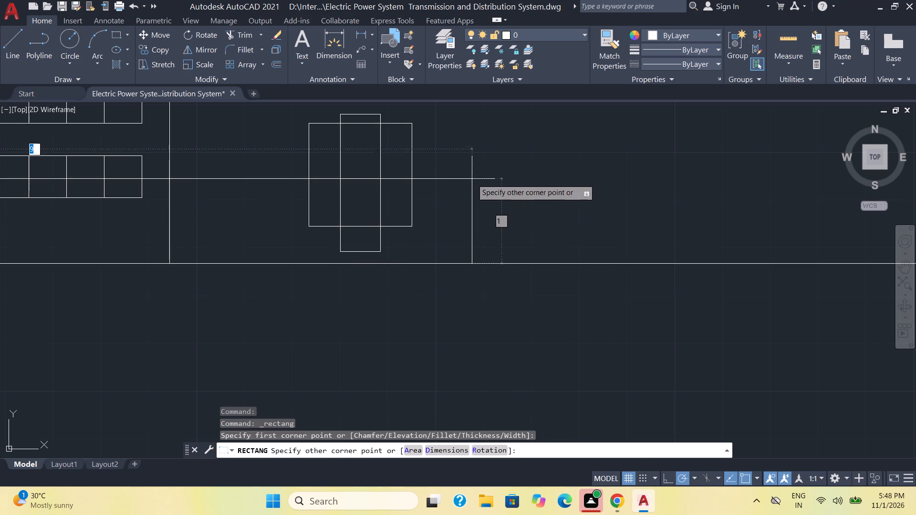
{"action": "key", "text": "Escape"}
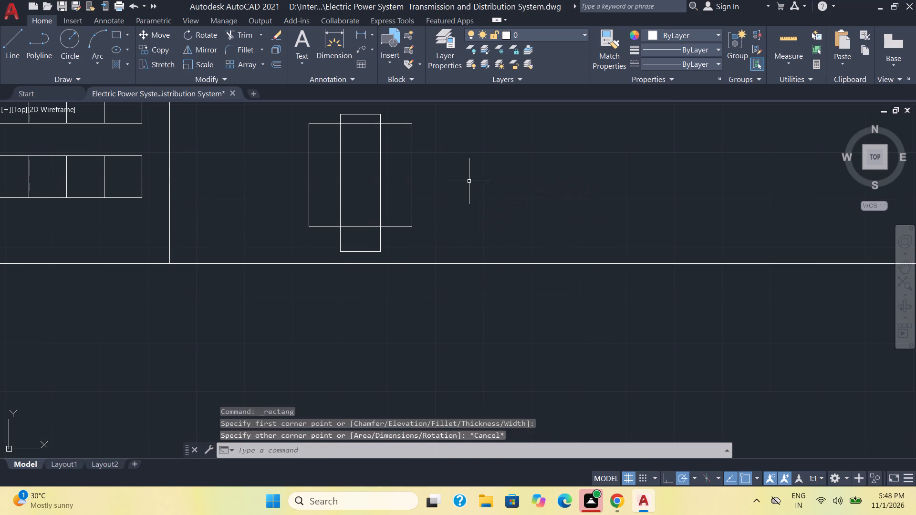
Draw a thin horizontal rectangle about 2 wide, starting at the narrow rectangle's lower right corner.
{"action": "left_click", "coordinate": [117, 36]}
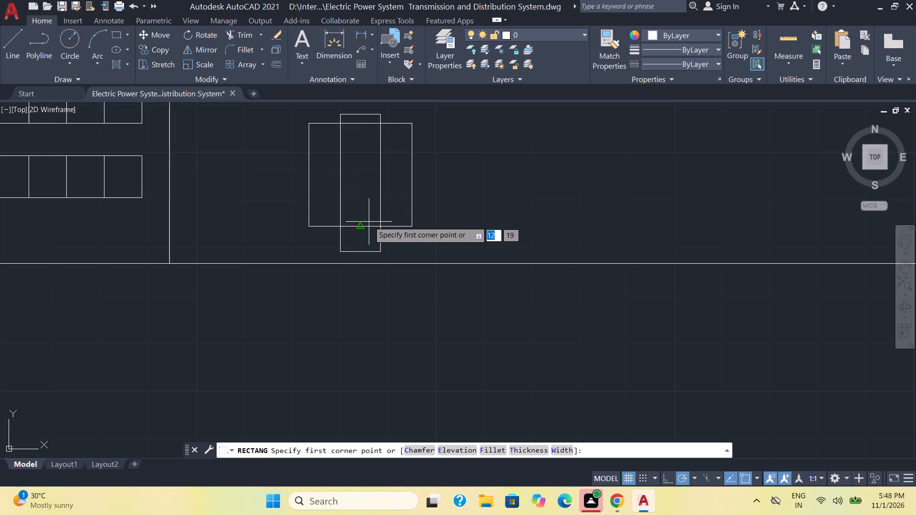
{"action": "left_click", "coordinate": [382, 254]}
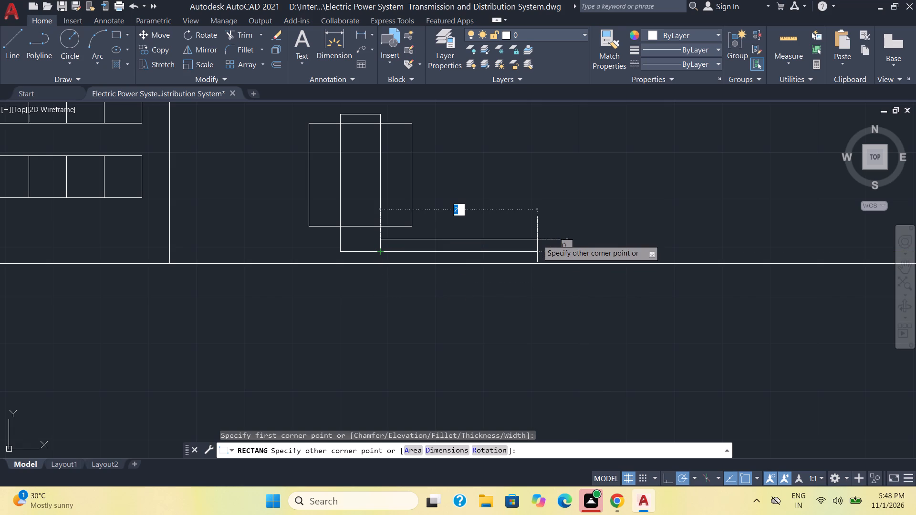
{"action": "left_click", "coordinate": [537, 239]}
Move the thin rectangle by its top-edge midpoint to the midpoint of the narrow rectangle's bottom edge, as a base on the ground line.
{"action": "left_click", "coordinate": [525, 256]}
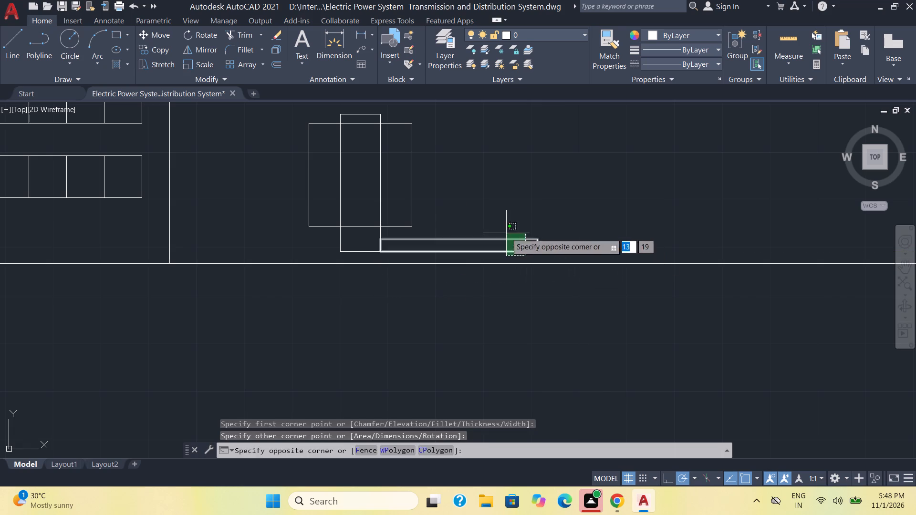
{"action": "left_click", "coordinate": [506, 233]}
{"action": "left_click", "coordinate": [151, 32]}
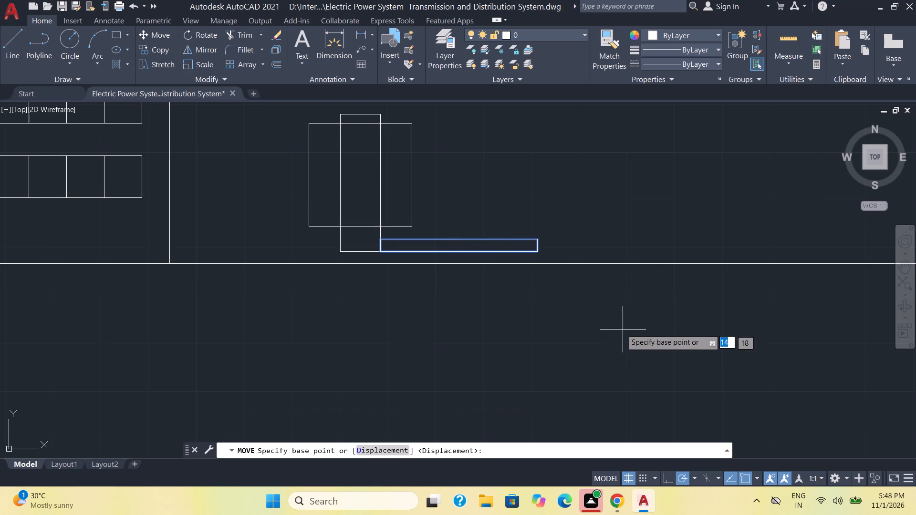
{"action": "left_click", "coordinate": [460, 238]}
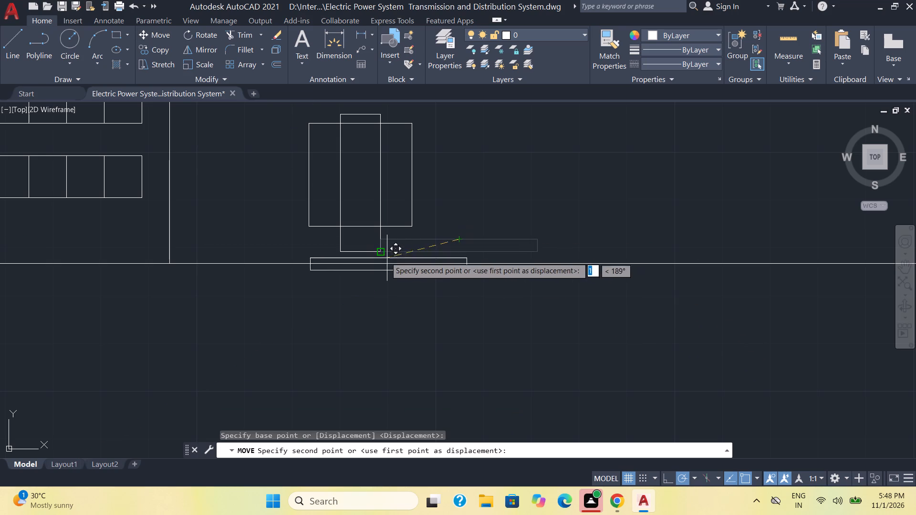
{"action": "left_click", "coordinate": [358, 251]}
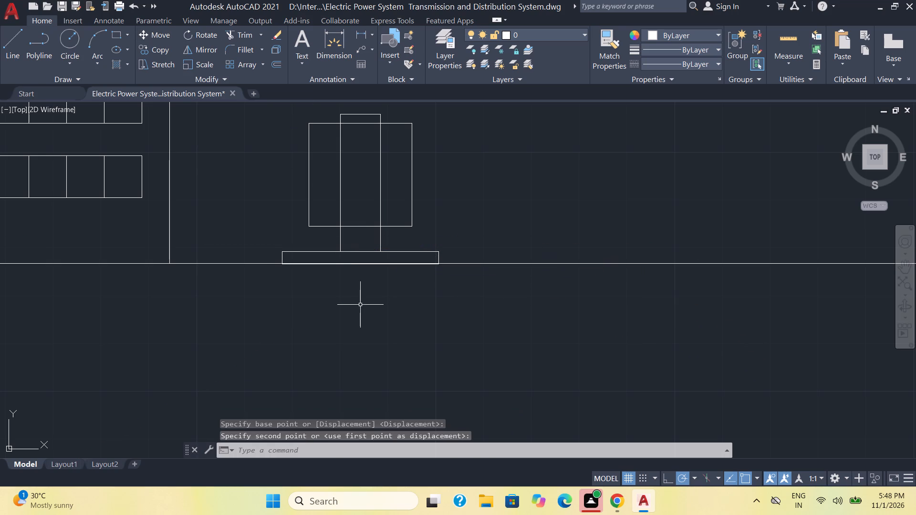
Shift the base rectangle up with Stretch, from its bottom-edge midpoint onto the ground line.
{"action": "scroll", "coordinate": [360, 307], "scroll_direction": "up", "scroll_amount": 3}
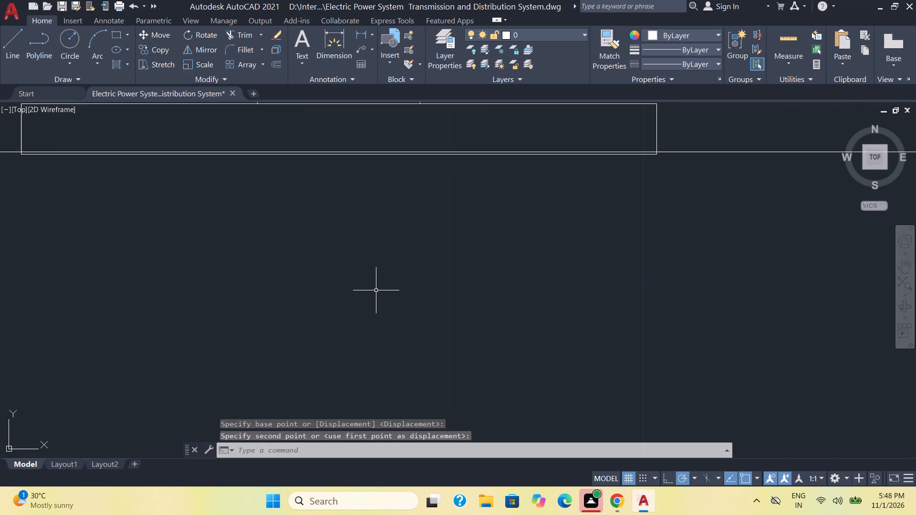
{"action": "scroll", "coordinate": [376, 290], "scroll_direction": "down", "scroll_amount": 1}
{"action": "middle_click_drag", "start_coordinate": [376, 290], "coordinate": [372, 356]}
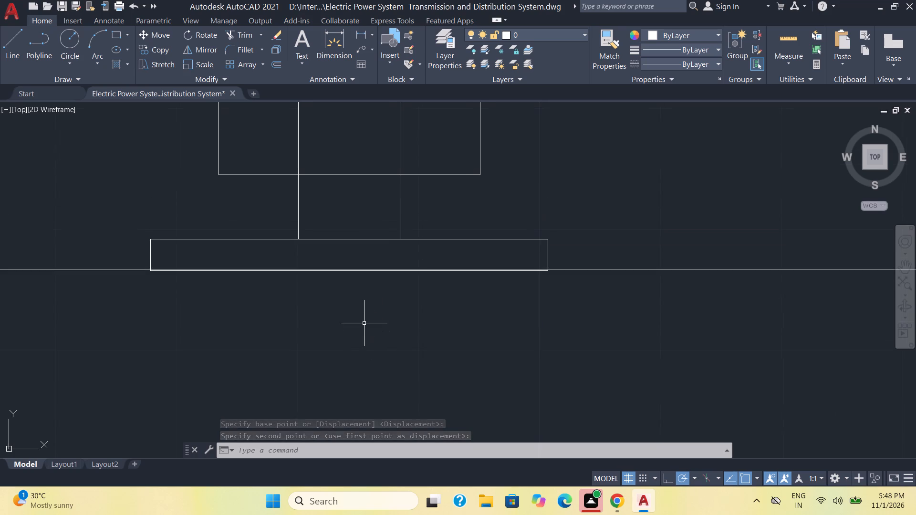
{"action": "left_click", "coordinate": [157, 65]}
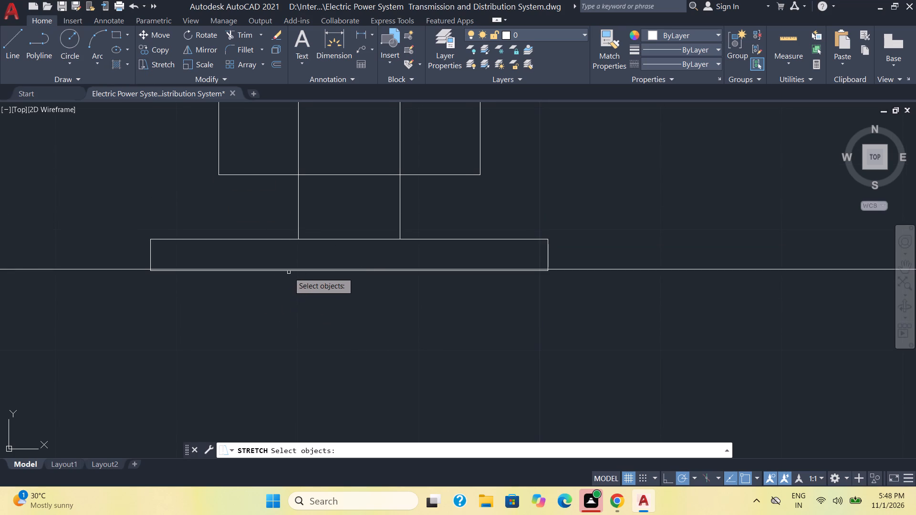
{"action": "scroll", "coordinate": [289, 272], "scroll_direction": "up", "scroll_amount": 1}
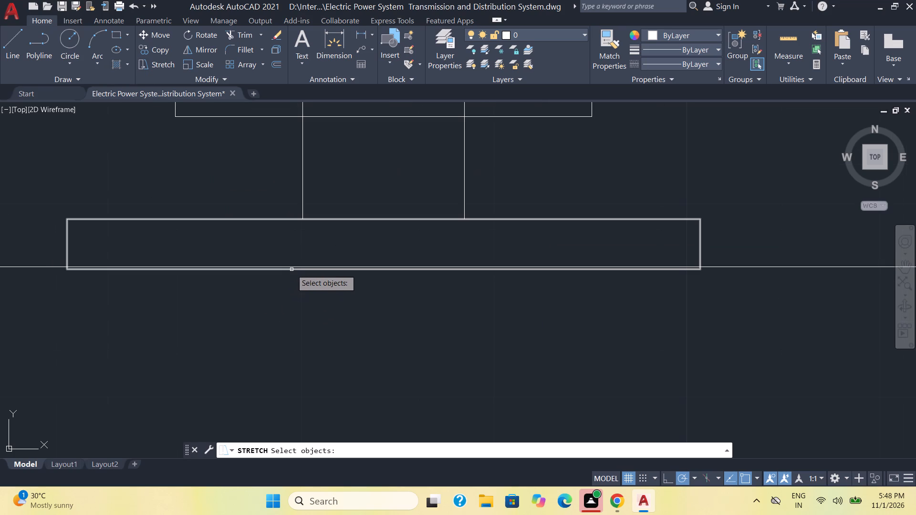
{"action": "left_click", "coordinate": [291, 269]}
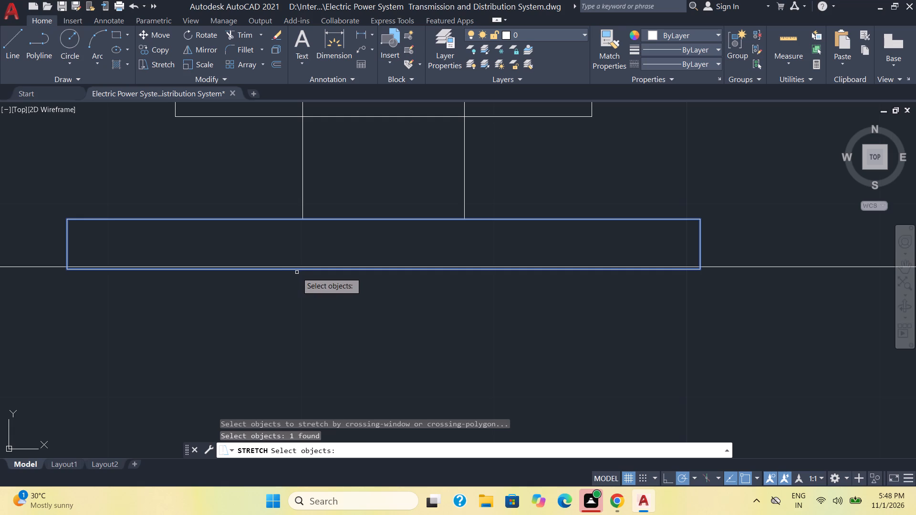
{"action": "key", "text": "Return"}
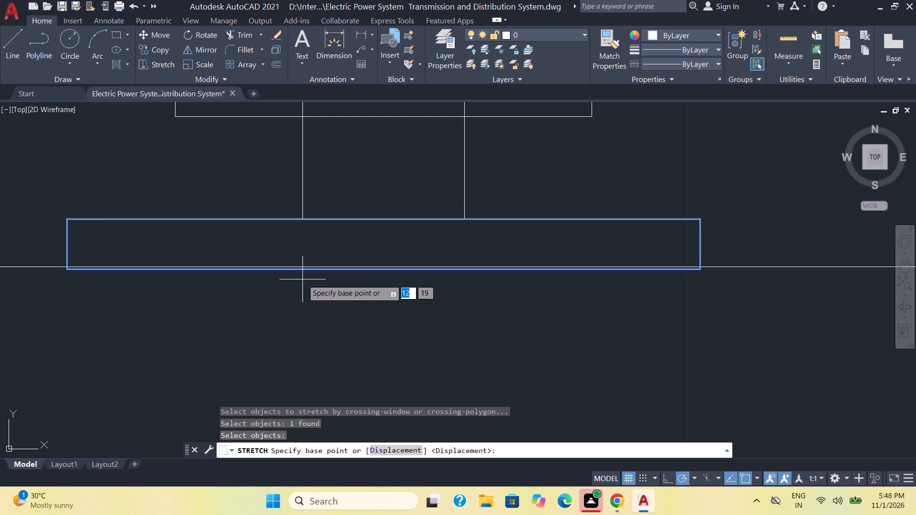
{"action": "left_click", "coordinate": [385, 272]}
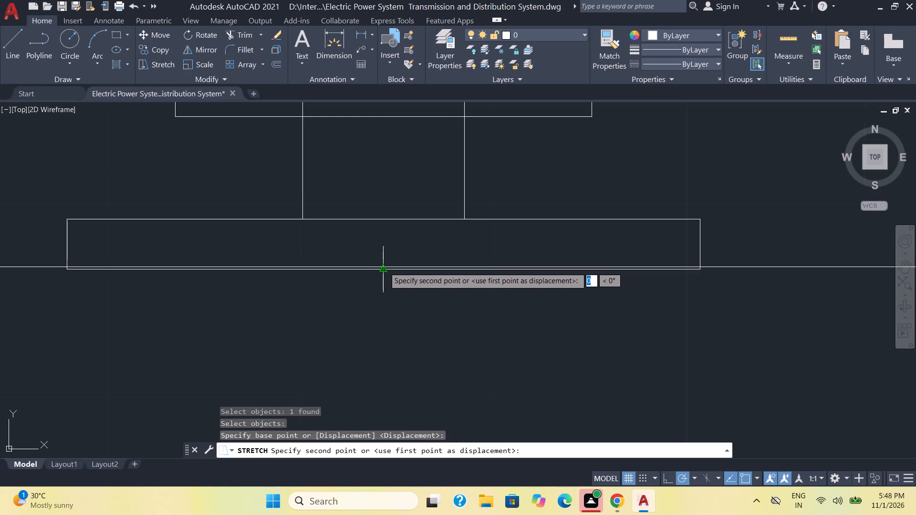
{"action": "scroll", "coordinate": [384, 267], "scroll_direction": "up", "scroll_amount": 2}
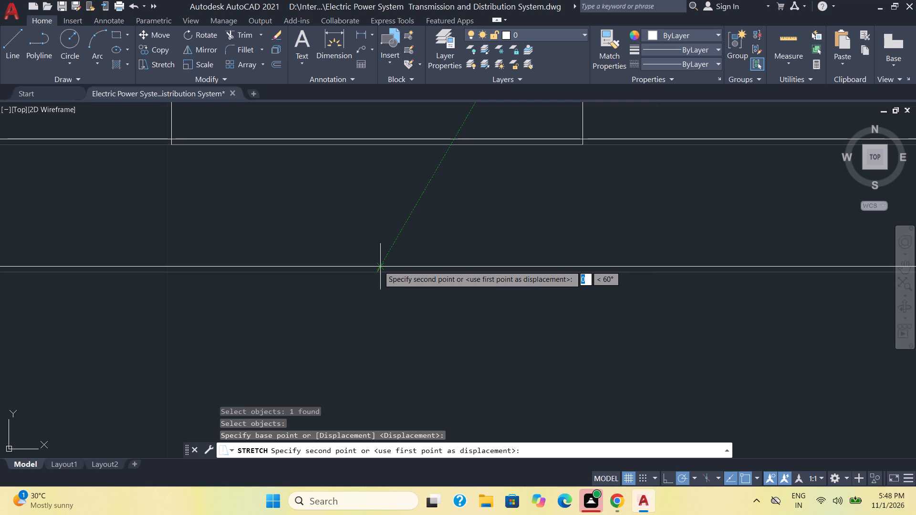
{"action": "left_click", "coordinate": [378, 266]}
{"action": "scroll", "coordinate": [385, 280], "scroll_direction": "down", "scroll_amount": 3}
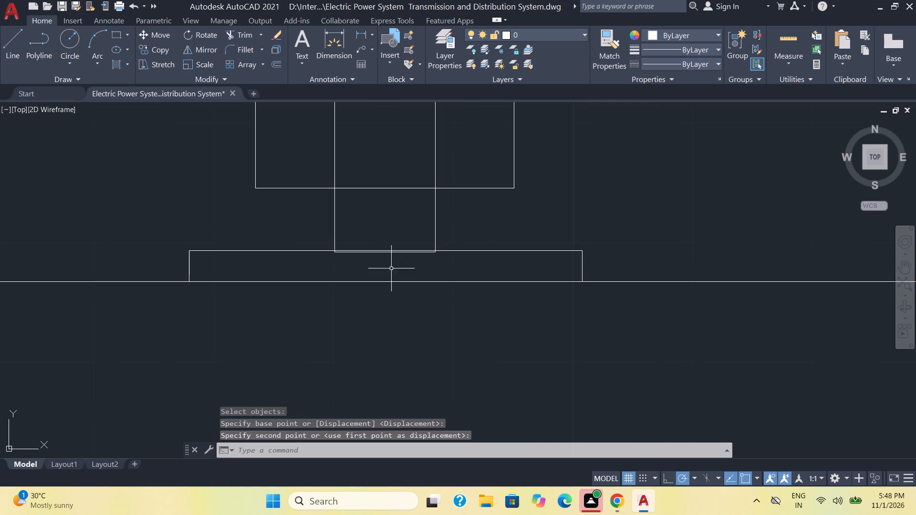
Trim the narrow rectangle's bottom edge and the two short side stubs that overlap the base rectangle.
{"action": "scroll", "coordinate": [391, 251], "scroll_direction": "up", "scroll_amount": 4}
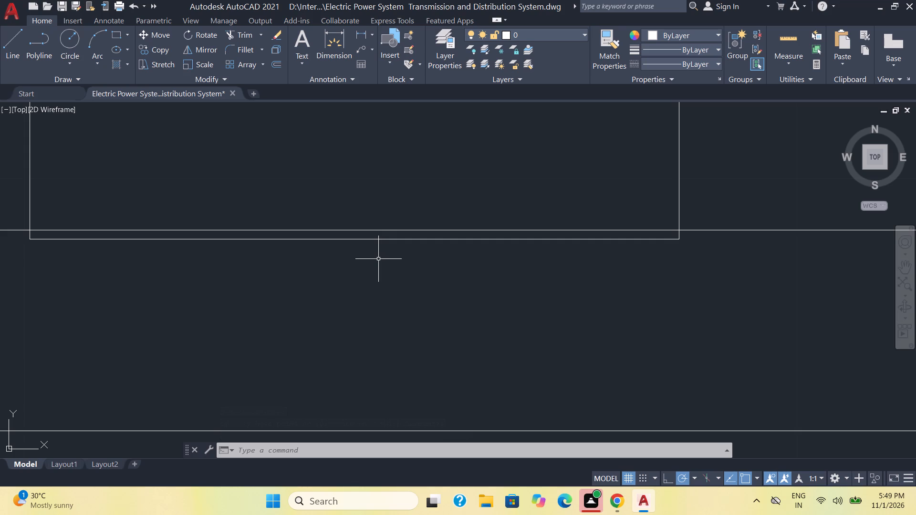
{"action": "scroll", "coordinate": [378, 259], "scroll_direction": "down", "scroll_amount": 4}
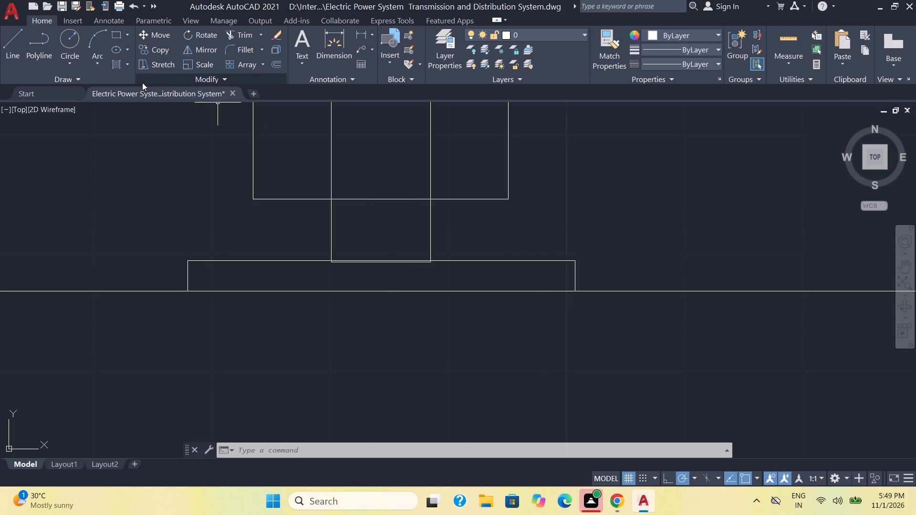
{"action": "left_click", "coordinate": [248, 33]}
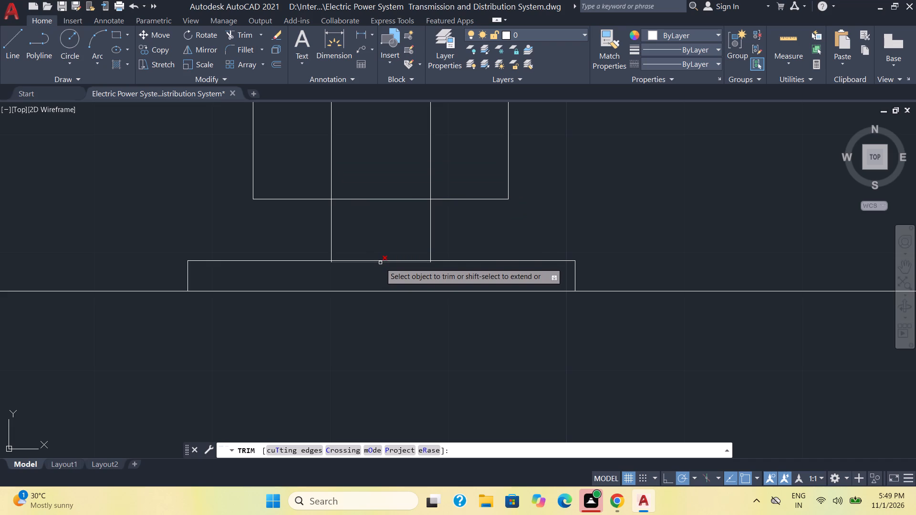
{"action": "left_click", "coordinate": [380, 263]}
{"action": "scroll", "coordinate": [345, 261], "scroll_direction": "up", "scroll_amount": 3}
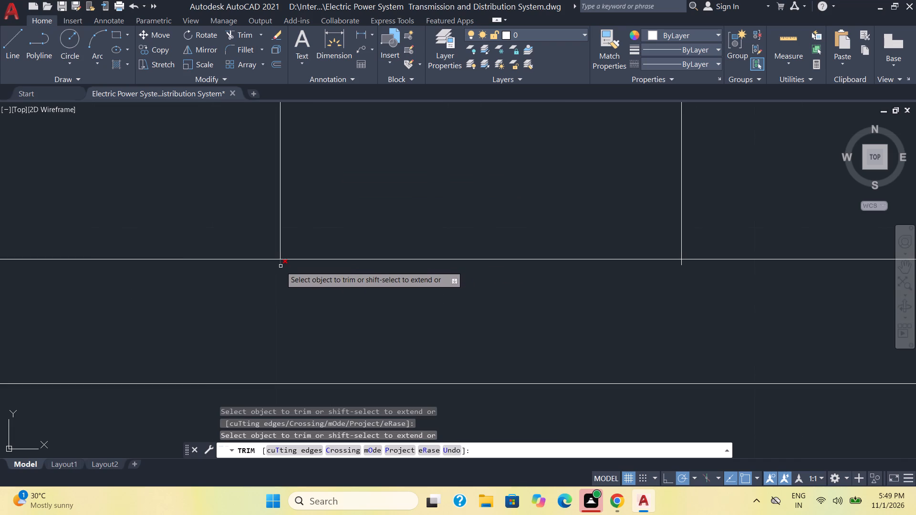
{"action": "left_click", "coordinate": [281, 266]}
{"action": "left_click", "coordinate": [681, 266]}
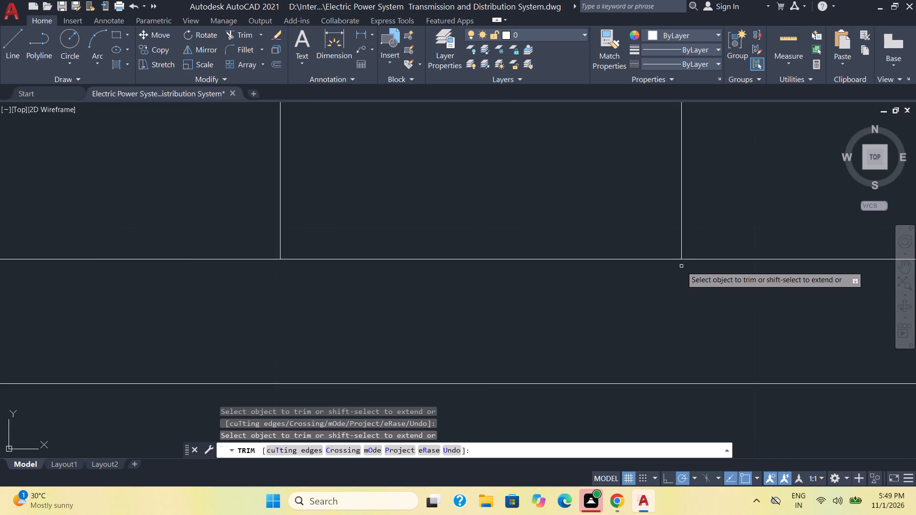
Trim the square's bottom and top edge segments that run inside the narrow rectangle.
{"action": "scroll", "coordinate": [489, 271], "scroll_direction": "down", "scroll_amount": 3}
{"action": "scroll", "coordinate": [485, 228], "scroll_direction": "down", "scroll_amount": 1}
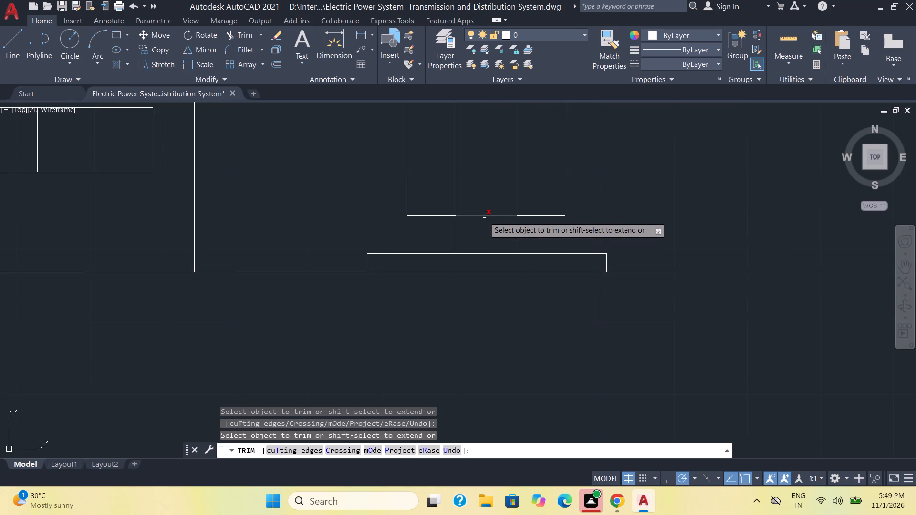
{"action": "left_click", "coordinate": [484, 216]}
{"action": "scroll", "coordinate": [487, 167], "scroll_direction": "down", "scroll_amount": 1}
{"action": "middle_click_drag", "start_coordinate": [487, 167], "coordinate": [401, 252]}
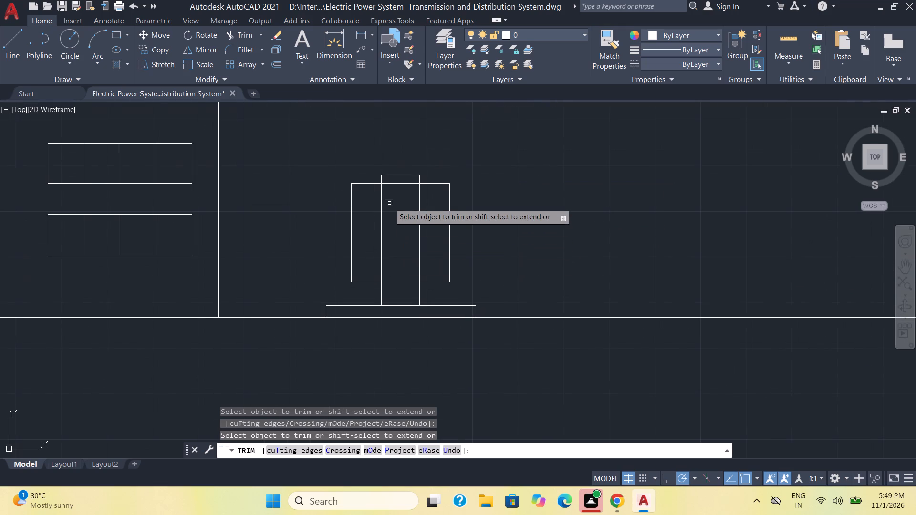
{"action": "left_click", "coordinate": [398, 183]}
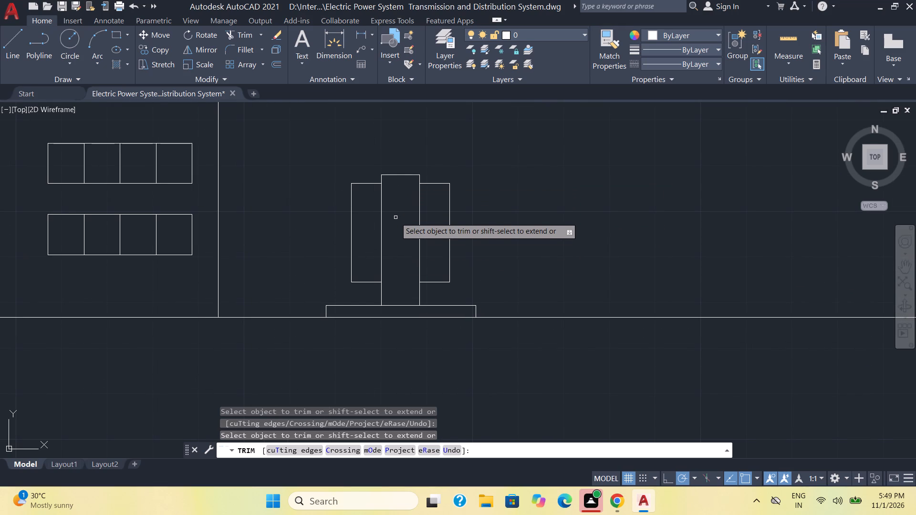
{"action": "key", "text": "Escape"}
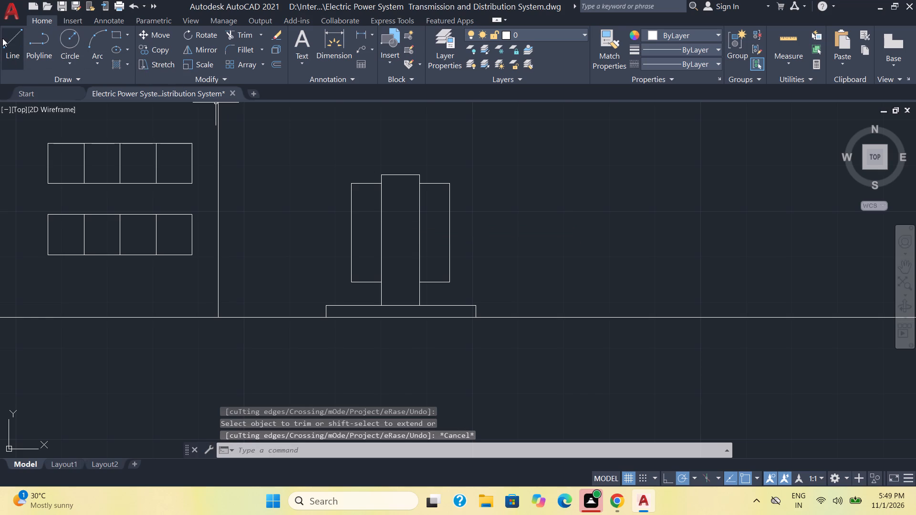
Draw two closely spaced horizontal lines across the narrow rectangle just below the square's top edge, slightly overshooting both sides.
{"action": "left_click", "coordinate": [8, 38]}
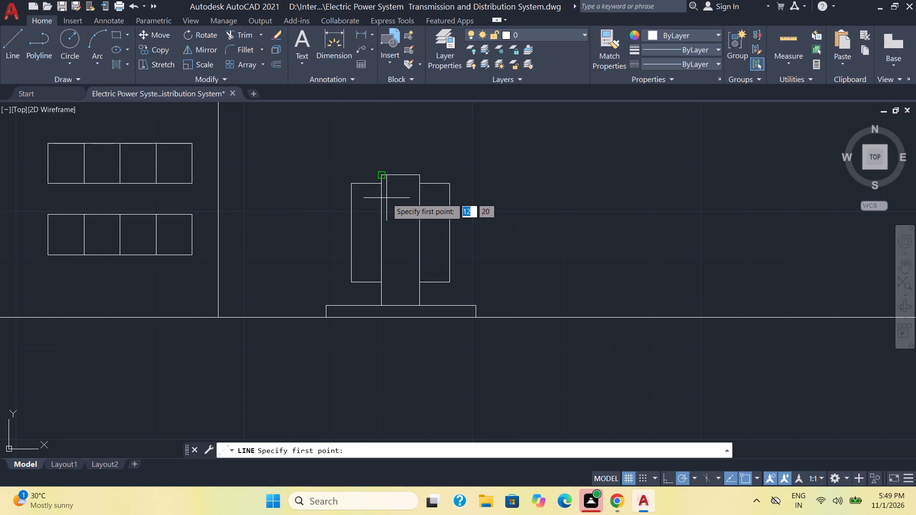
{"action": "scroll", "coordinate": [386, 198], "scroll_direction": "up", "scroll_amount": 1}
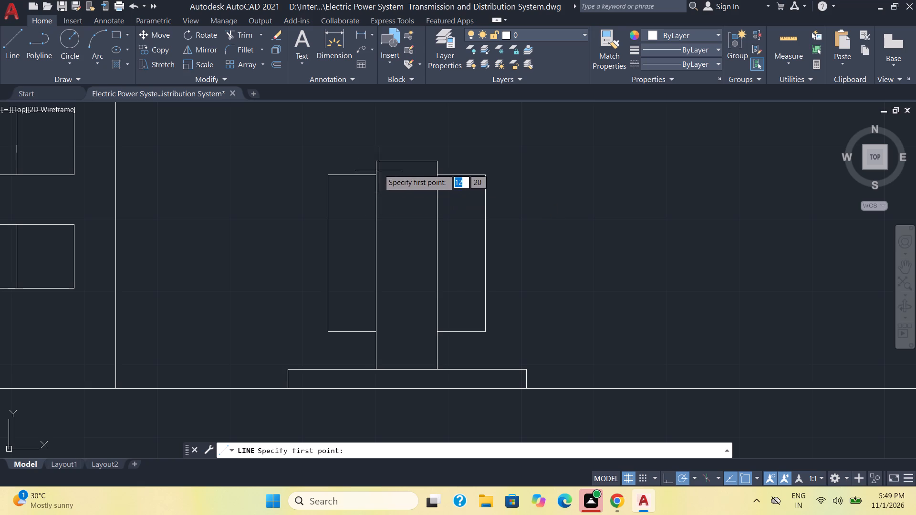
{"action": "scroll", "coordinate": [371, 185], "scroll_direction": "up", "scroll_amount": 2}
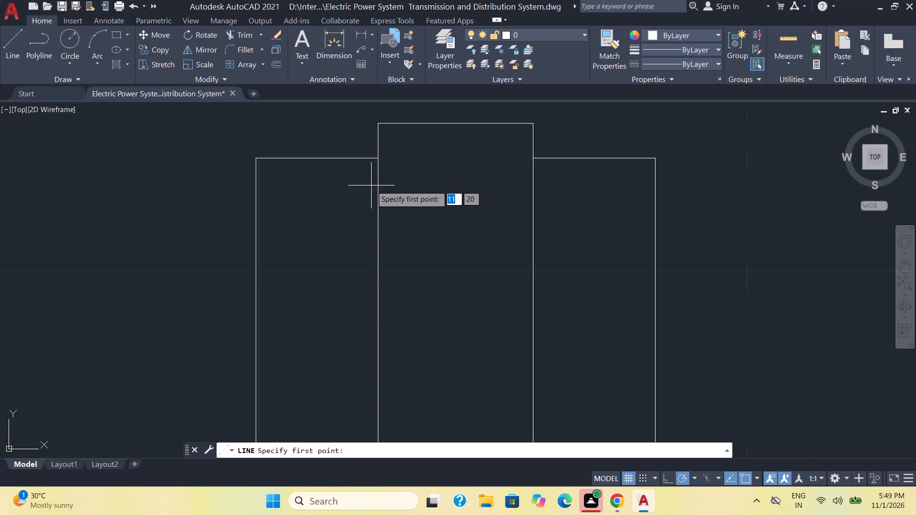
{"action": "scroll", "coordinate": [371, 185], "scroll_direction": "up", "scroll_amount": 1}
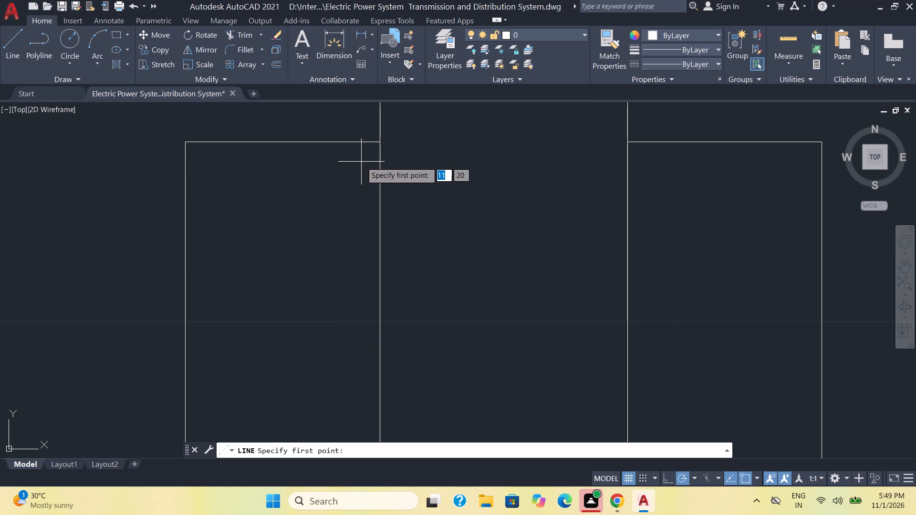
{"action": "left_click", "coordinate": [361, 160]}
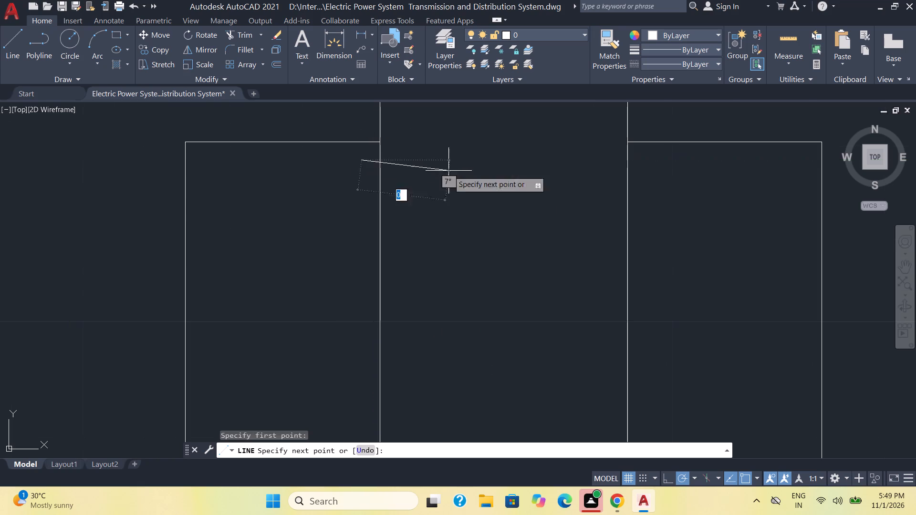
{"action": "left_click", "coordinate": [649, 164]}
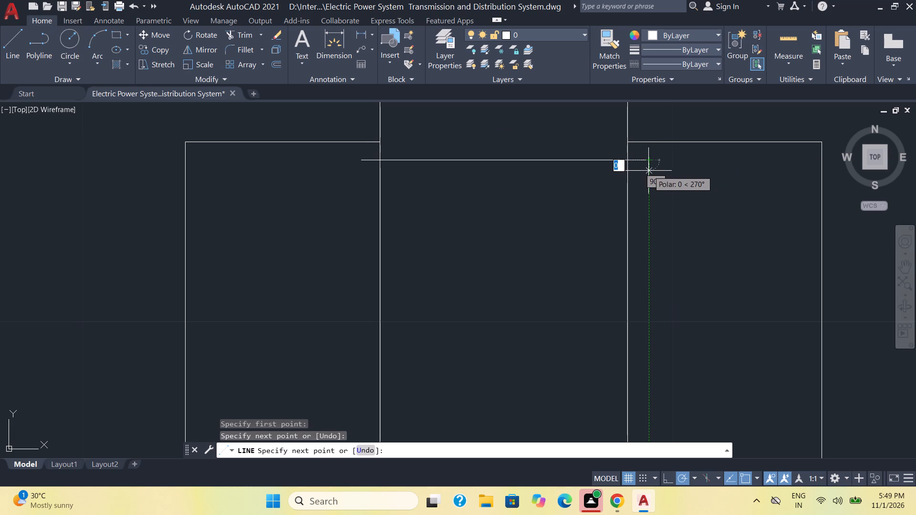
{"action": "key", "text": "space"}
{"action": "key", "text": "space"}
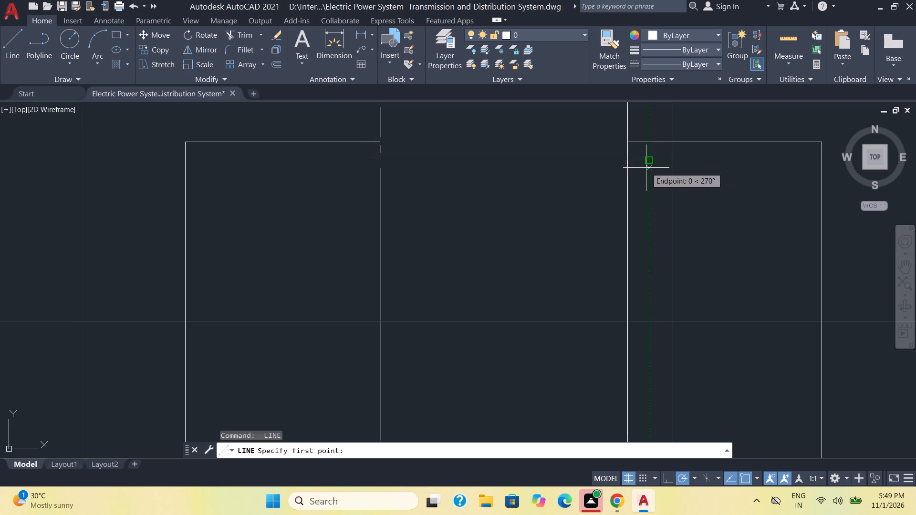
{"action": "left_click", "coordinate": [646, 173]}
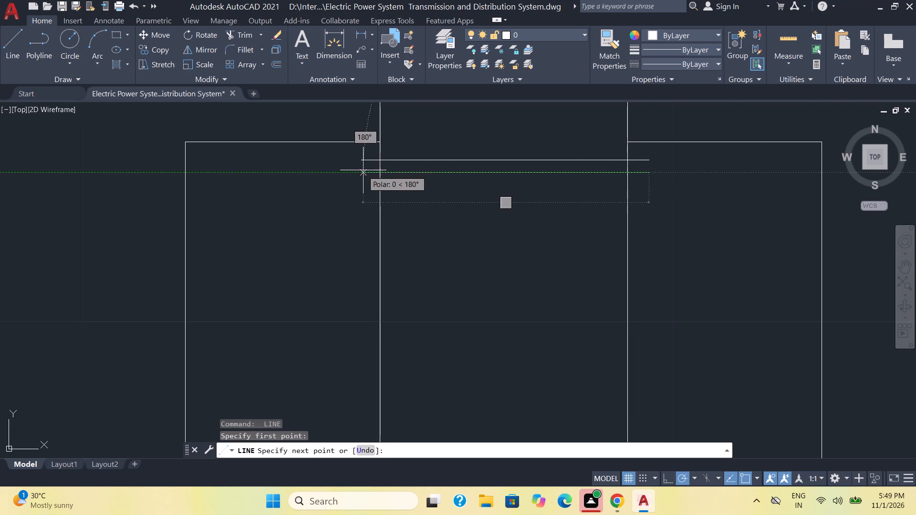
{"action": "left_click", "coordinate": [363, 169]}
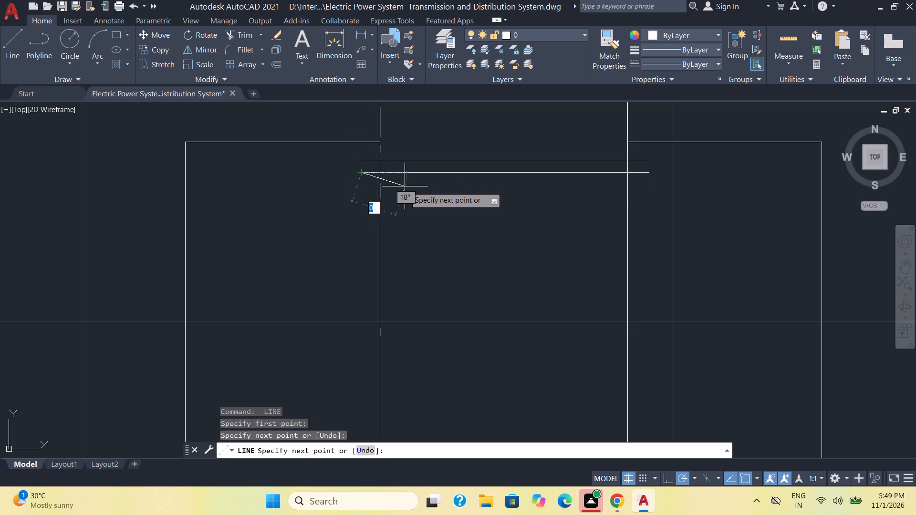
{"action": "key", "text": "space"}
Copy the pair of horizontal lines straight down by the upper line's midpoint to make a second pair a short distance below.
{"action": "scroll", "coordinate": [485, 215], "scroll_direction": "down", "scroll_amount": 2}
{"action": "left_click", "coordinate": [567, 216]}
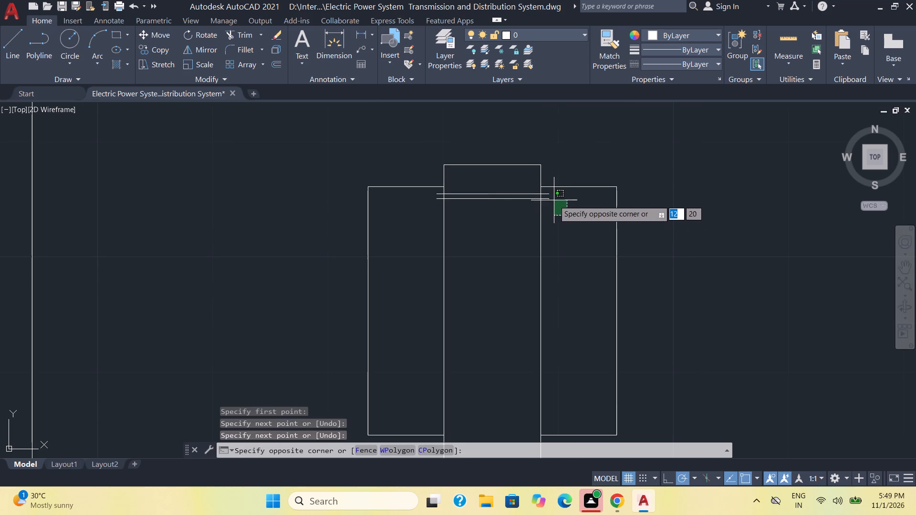
{"action": "left_click", "coordinate": [548, 190]}
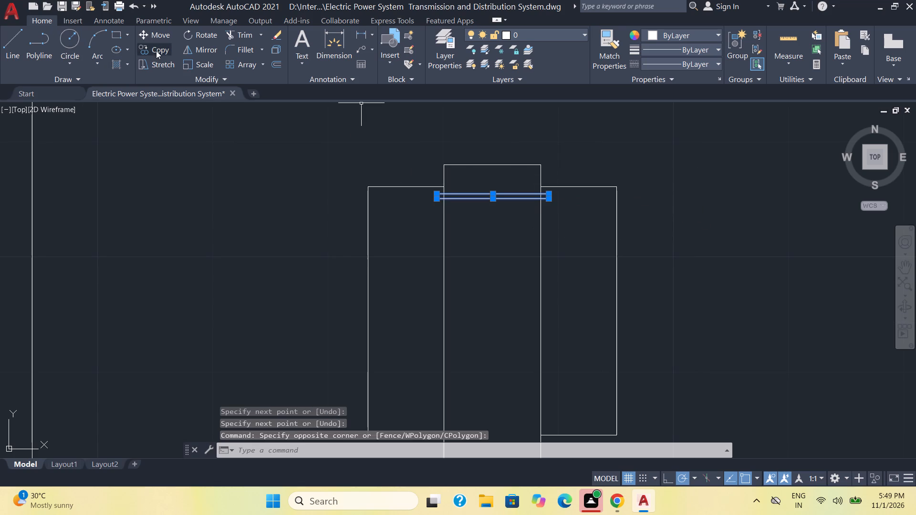
{"action": "left_click", "coordinate": [157, 51]}
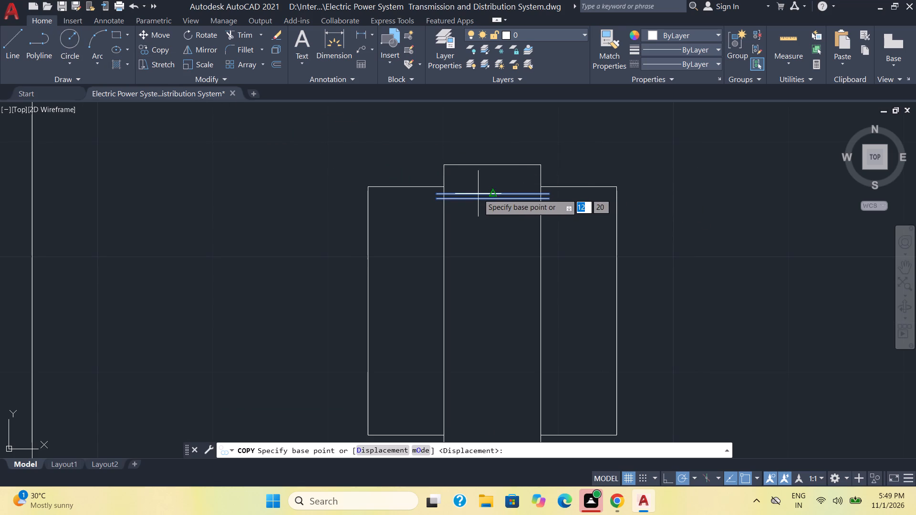
{"action": "left_click", "coordinate": [495, 194]}
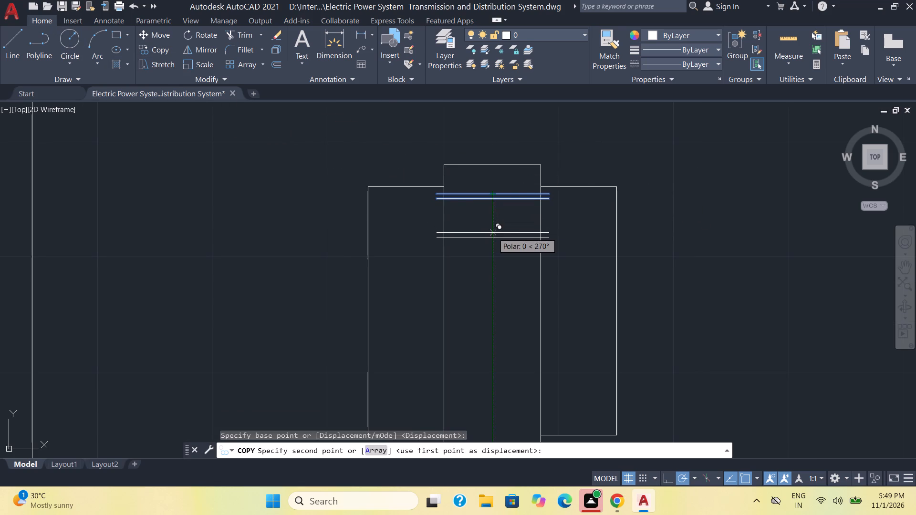
{"action": "left_click", "coordinate": [493, 233]}
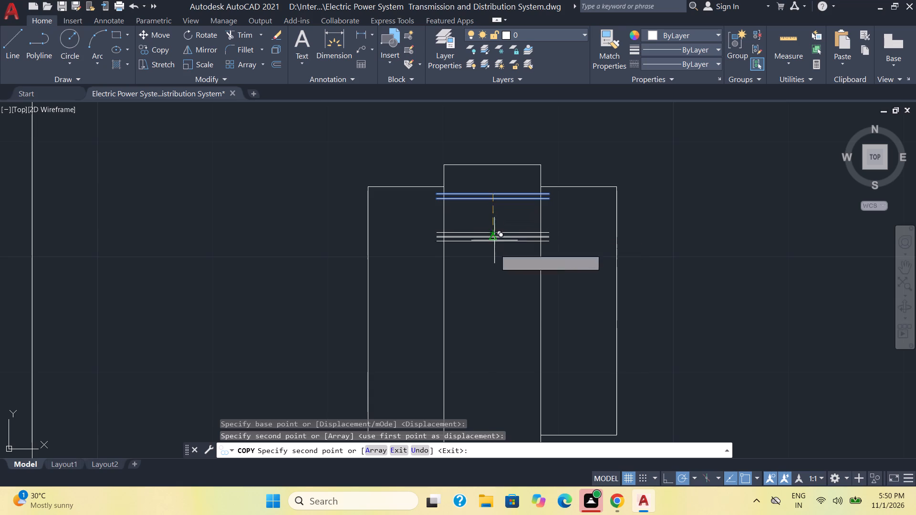
{"action": "key", "text": "Escape"}
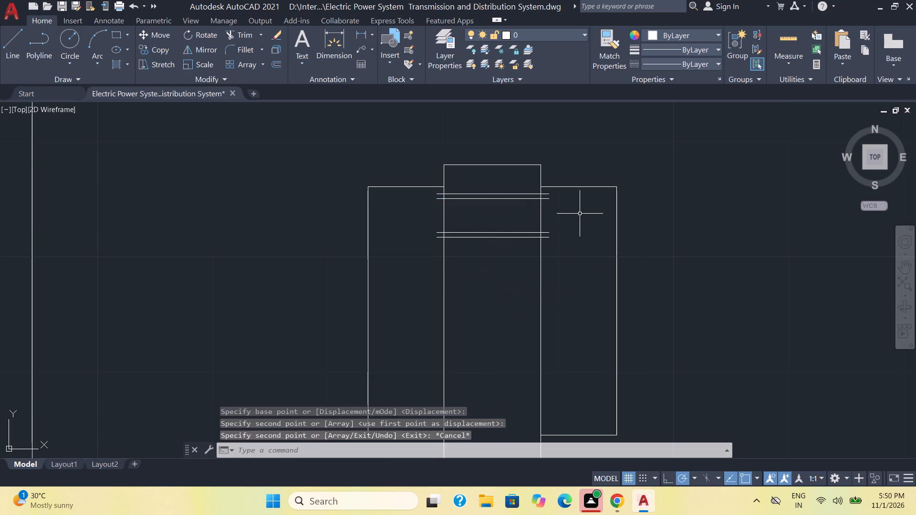
Trim the overshooting ends of both horizontal line pairs on either side of the narrow rectangle.
{"action": "left_click", "coordinate": [237, 32]}
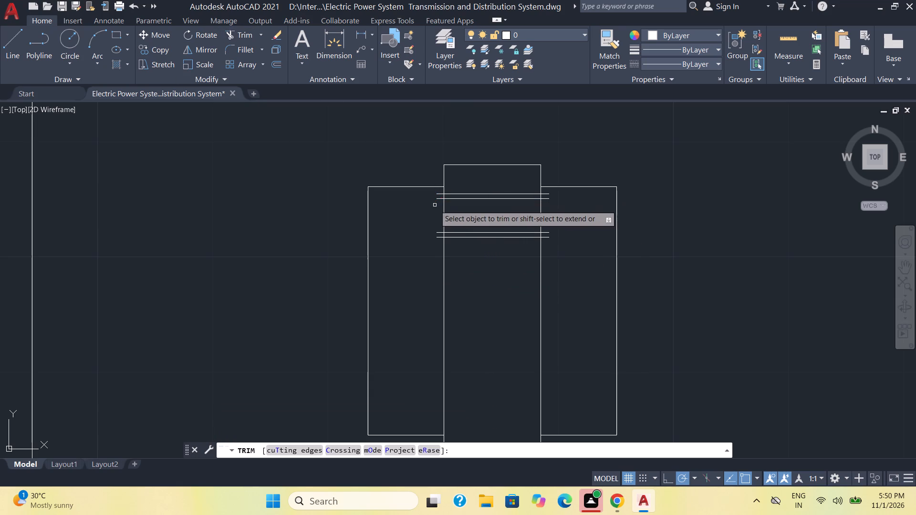
{"action": "left_click_drag", "start_coordinate": [439, 191], "coordinate": [441, 213]}
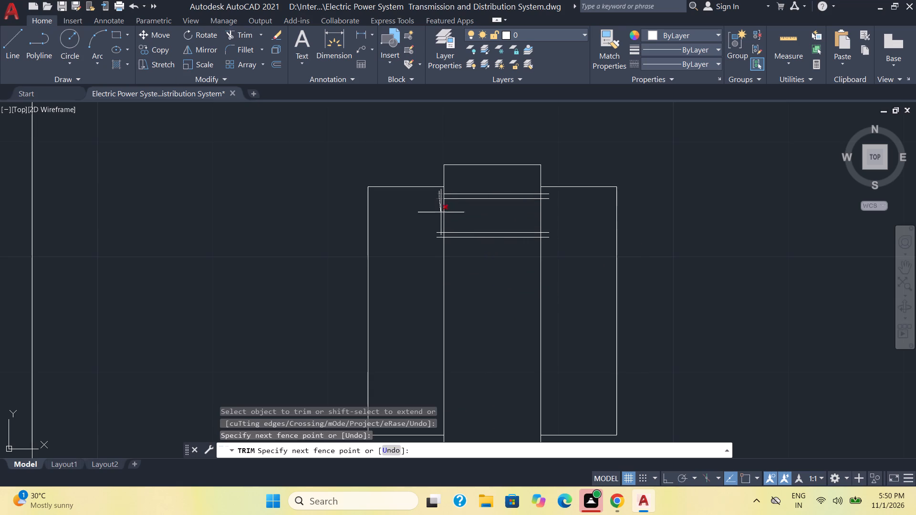
{"action": "left_click_drag", "start_coordinate": [441, 213], "coordinate": [438, 247]}
{"action": "left_click", "coordinate": [551, 248]}
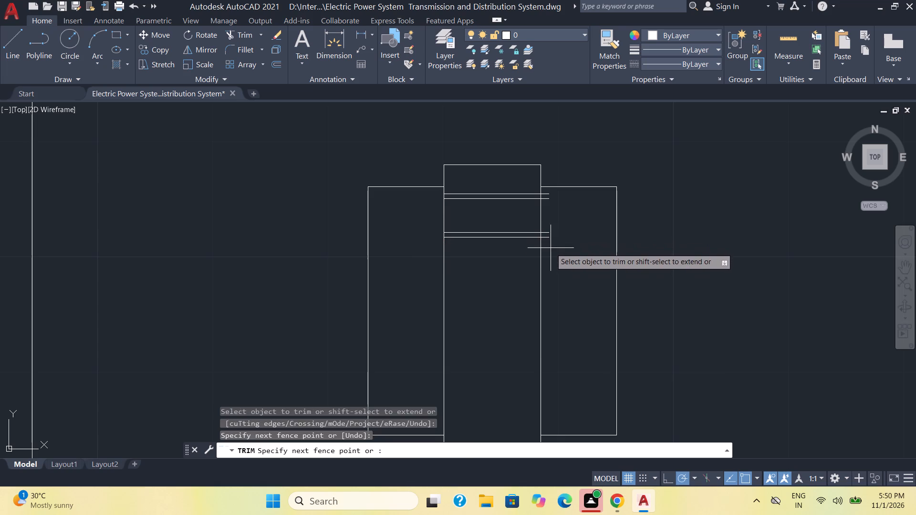
{"action": "left_click", "coordinate": [545, 193]}
{"action": "left_click_drag", "start_coordinate": [550, 216], "coordinate": [547, 245]}
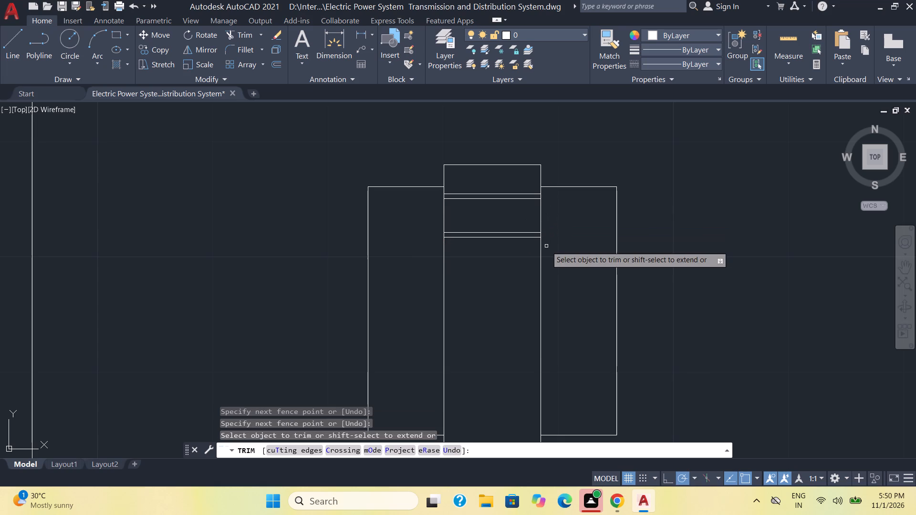
{"action": "key", "text": "Escape"}
Copy the top pair of horizontal lines straight down six times at roughly even spacing, filling the narrow rectangle down to near the base.
{"action": "left_click", "coordinate": [522, 209]}
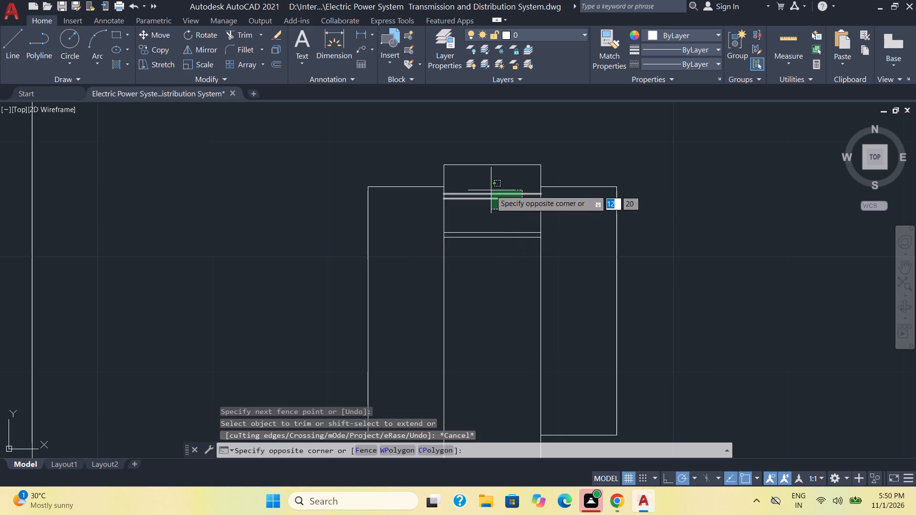
{"action": "left_click", "coordinate": [489, 187]}
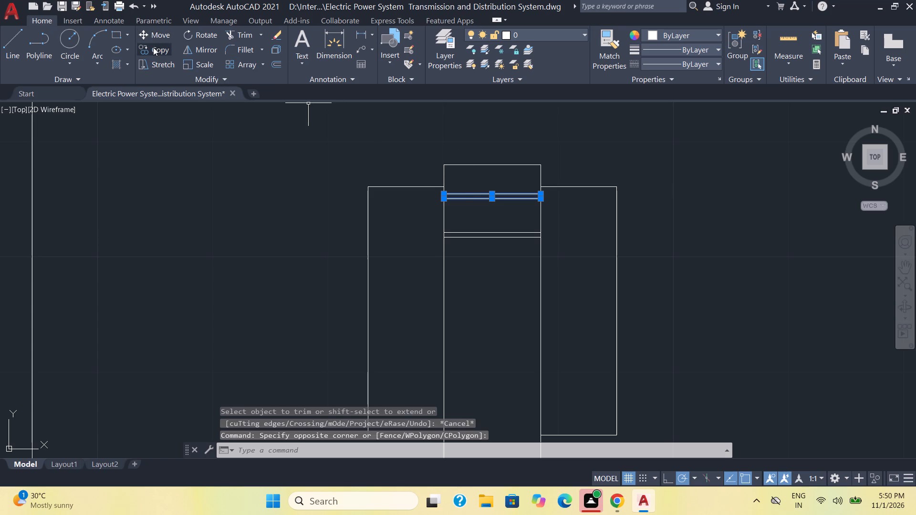
{"action": "left_click", "coordinate": [154, 49]}
{"action": "left_click", "coordinate": [493, 194]}
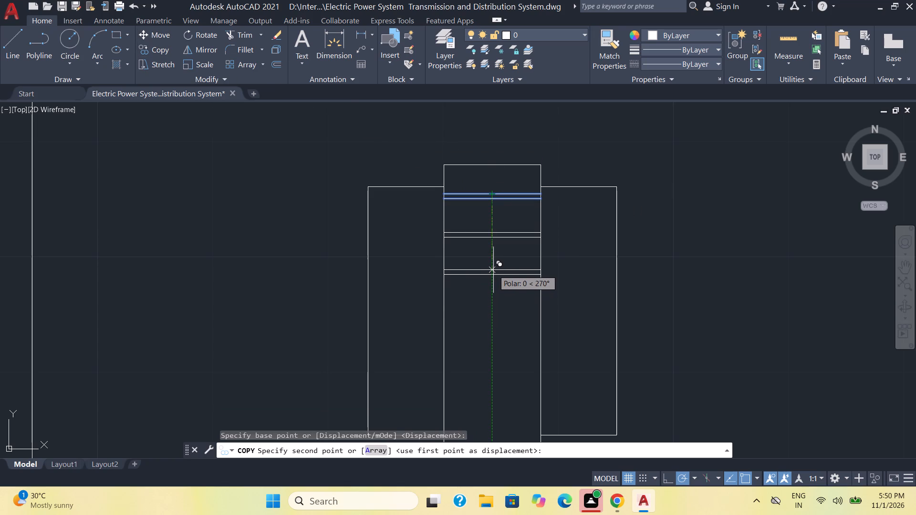
{"action": "left_click", "coordinate": [493, 270]}
{"action": "scroll", "coordinate": [496, 319], "scroll_direction": "down", "scroll_amount": 2}
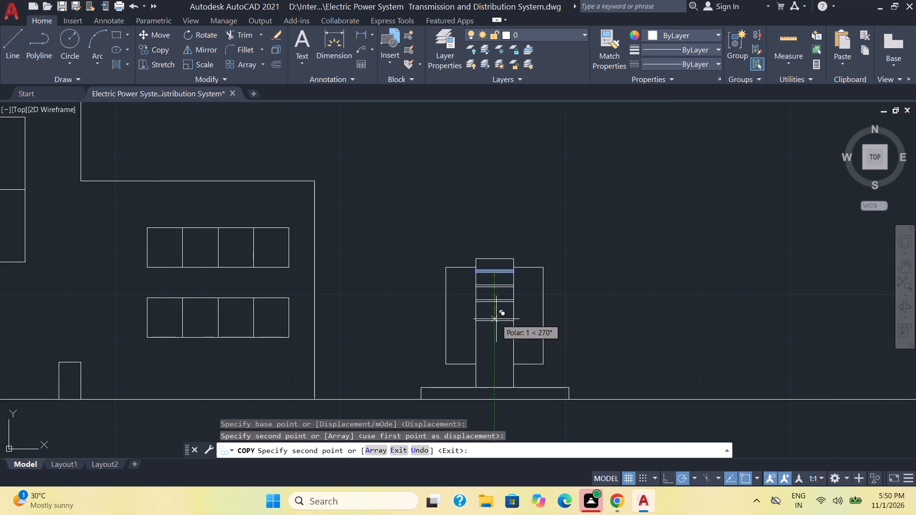
{"action": "middle_click_drag", "start_coordinate": [496, 319], "coordinate": [497, 221]}
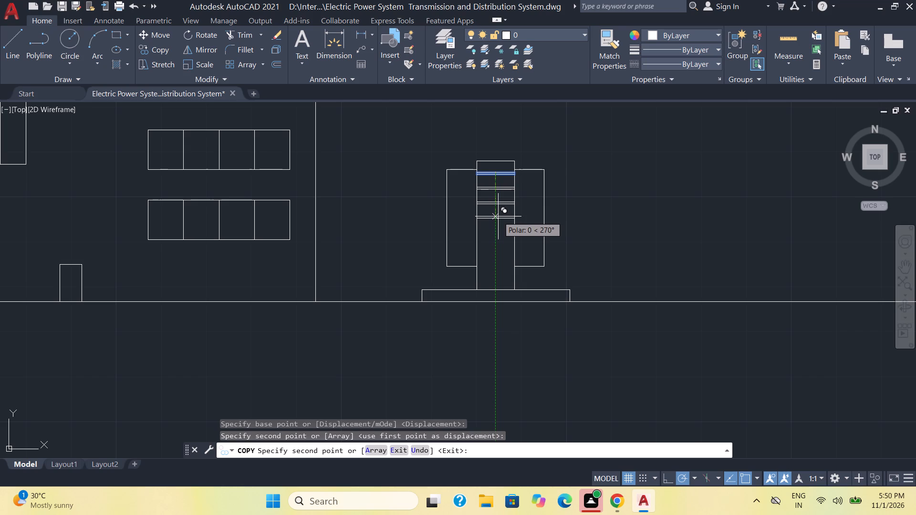
{"action": "left_click", "coordinate": [498, 216]}
{"action": "left_click", "coordinate": [498, 231]}
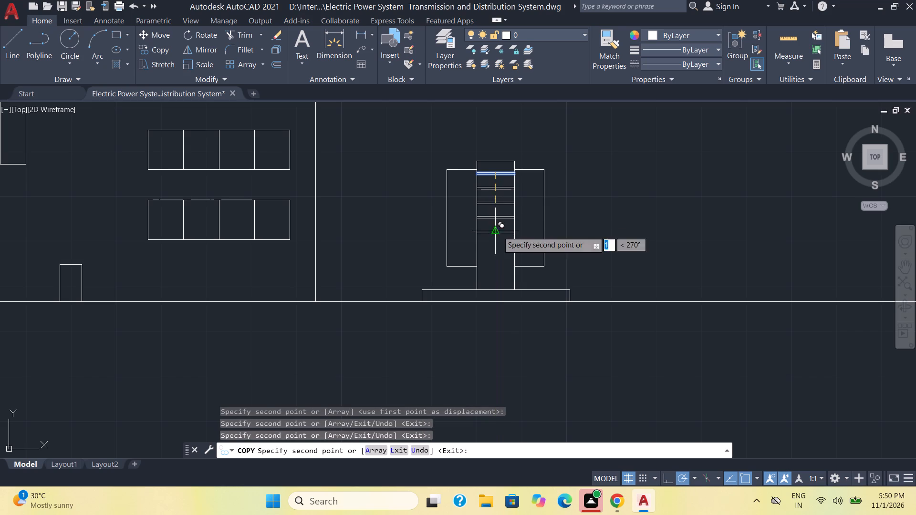
{"action": "left_click", "coordinate": [497, 245]}
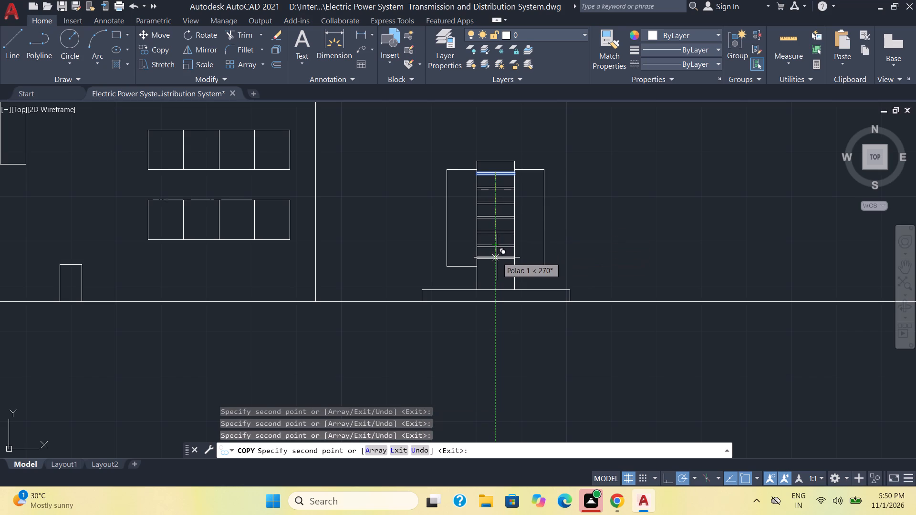
{"action": "left_click", "coordinate": [497, 258]}
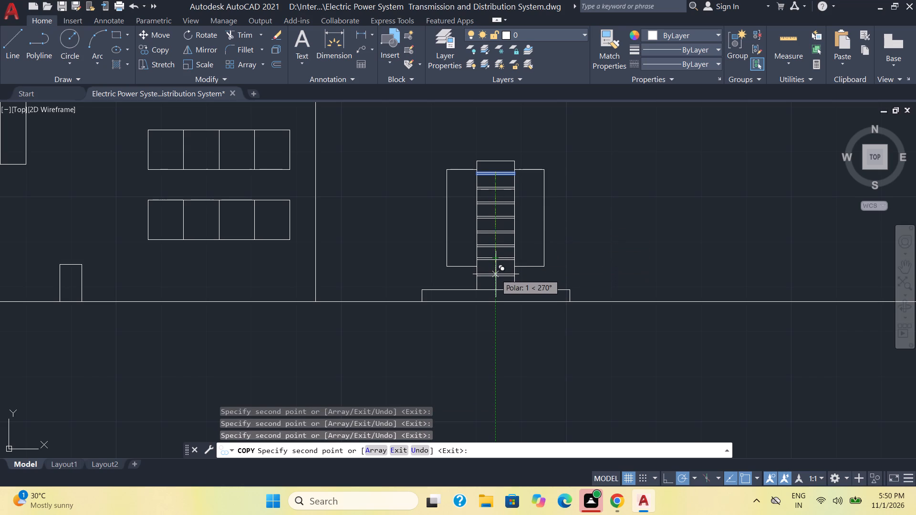
{"action": "left_click", "coordinate": [496, 274]}
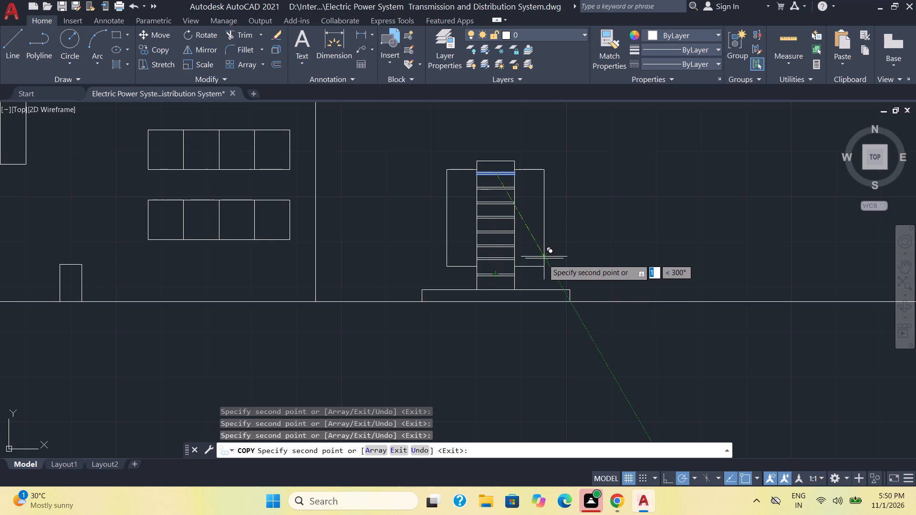
{"action": "key", "text": "Escape"}
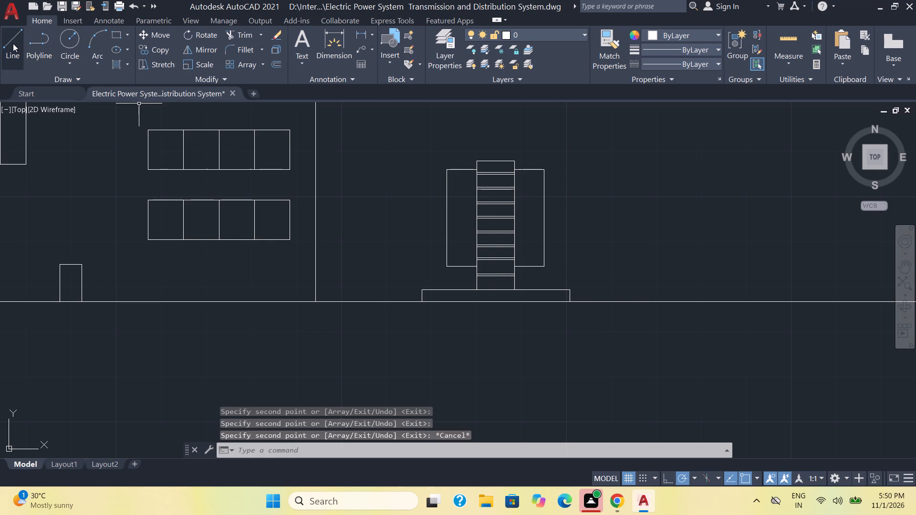
Draw a short vertical line just right of the narrow rectangle, from the base's top edge up to the square's bottom edge.
{"action": "left_click", "coordinate": [12, 44]}
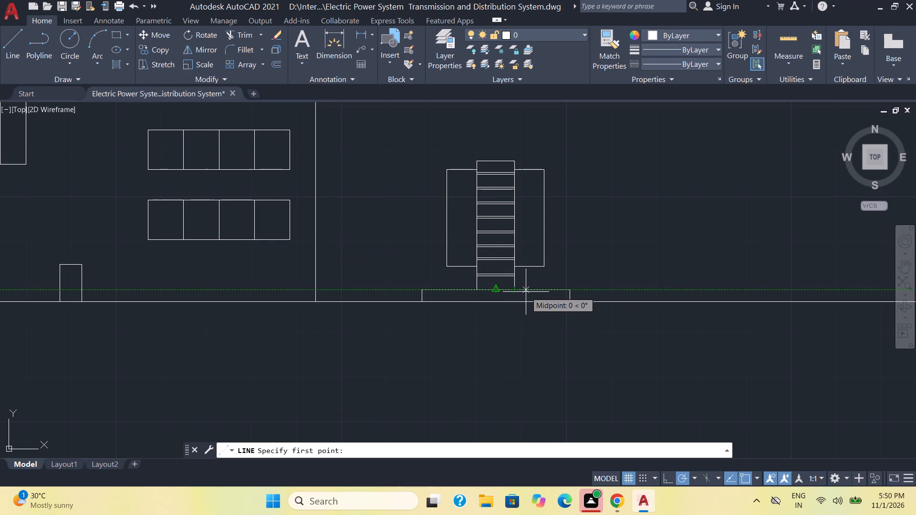
{"action": "scroll", "coordinate": [526, 292], "scroll_direction": "up", "scroll_amount": 3}
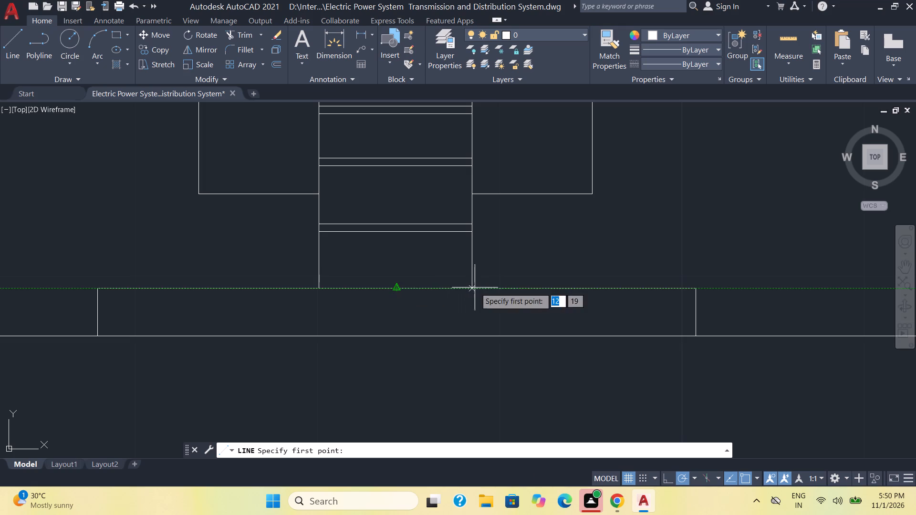
{"action": "left_click", "coordinate": [486, 289]}
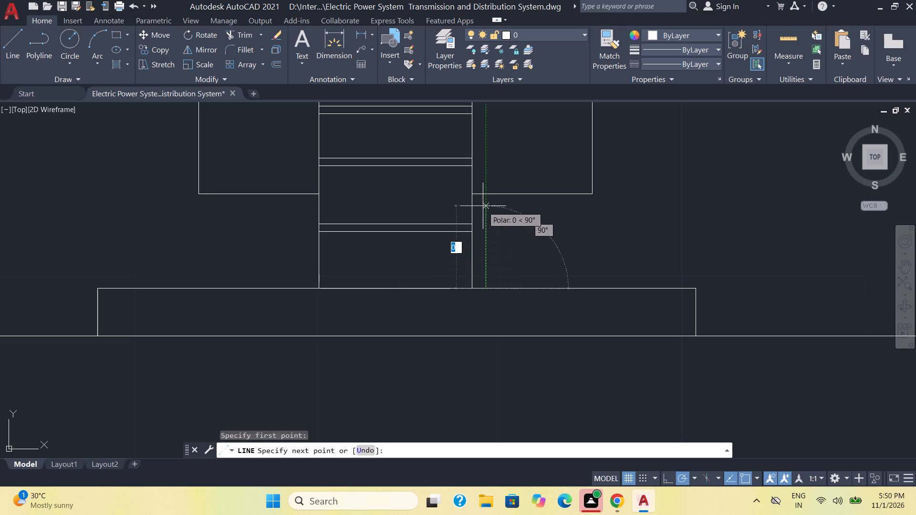
{"action": "left_click", "coordinate": [484, 195]}
{"action": "key", "text": "space"}
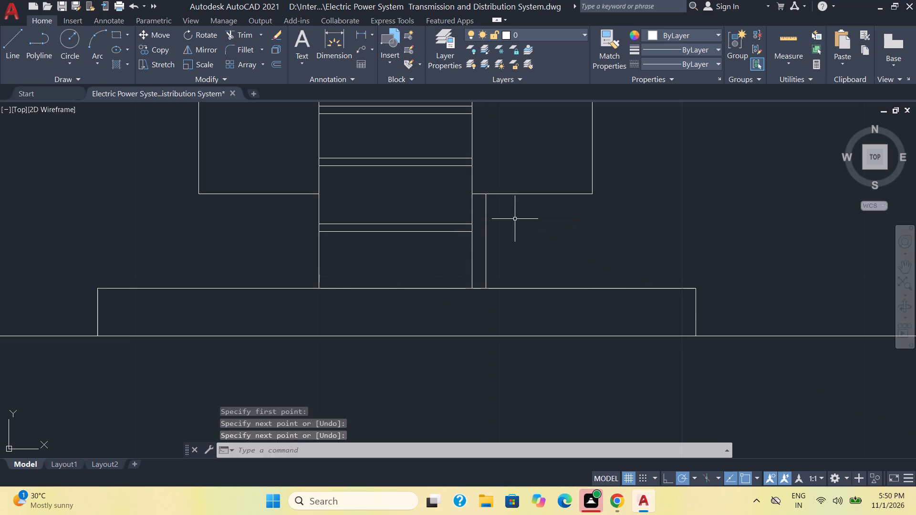
{"action": "key", "text": "space"}
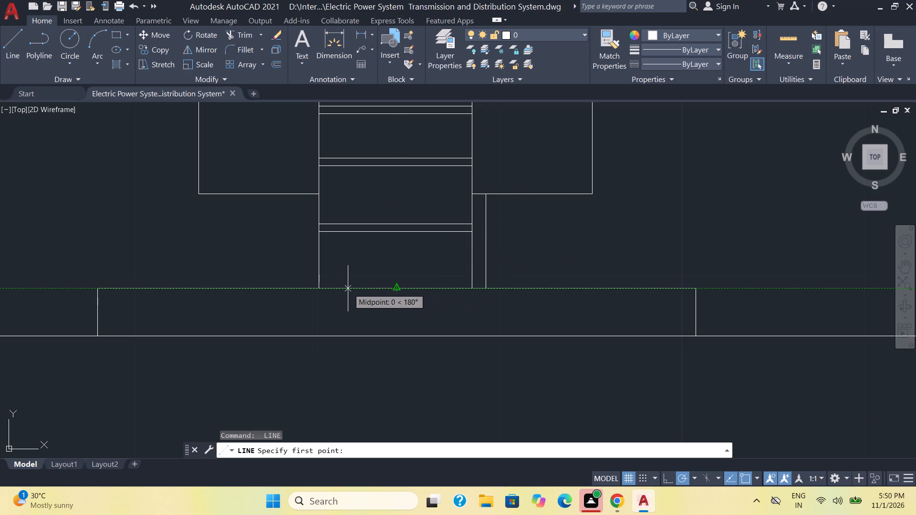
{"action": "key", "text": "Escape"}
Mirror the short vertical line about the vertical axis through the base's top-edge midpoint, keeping the original.
{"action": "left_click", "coordinate": [501, 274]}
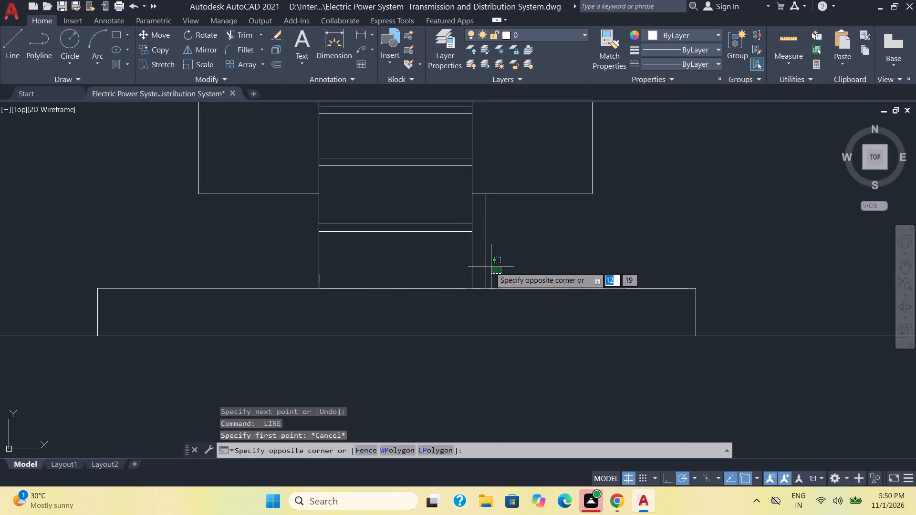
{"action": "left_click", "coordinate": [484, 254]}
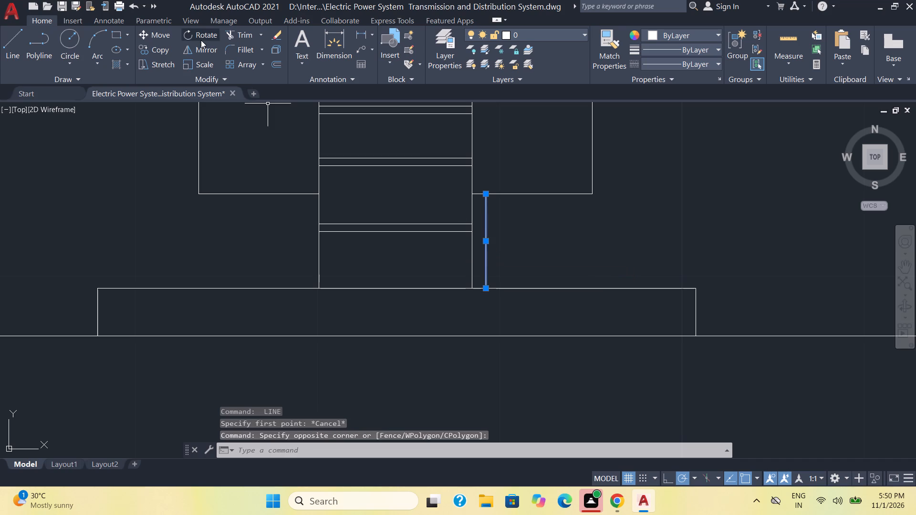
{"action": "left_click", "coordinate": [202, 51]}
{"action": "left_click", "coordinate": [397, 289]}
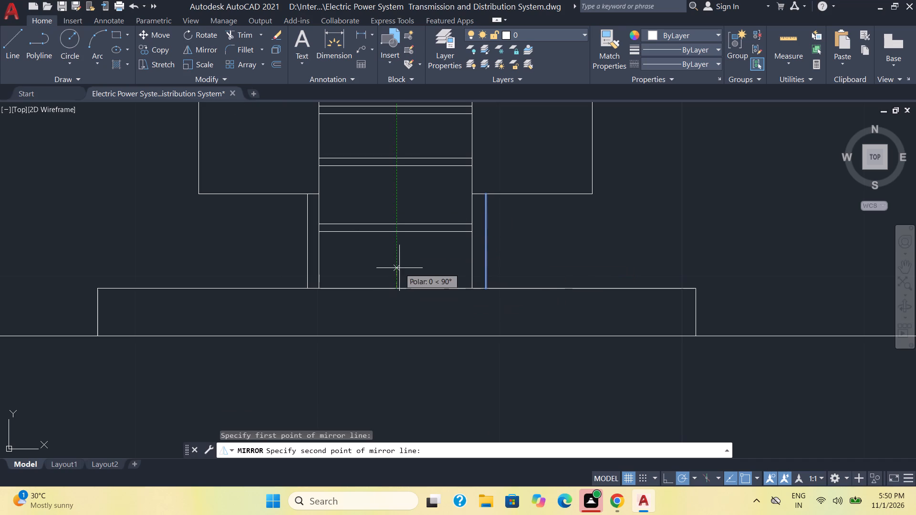
{"action": "left_click", "coordinate": [400, 252]}
{"action": "left_click_drag", "start_coordinate": [431, 293], "coordinate": [400, 251]}
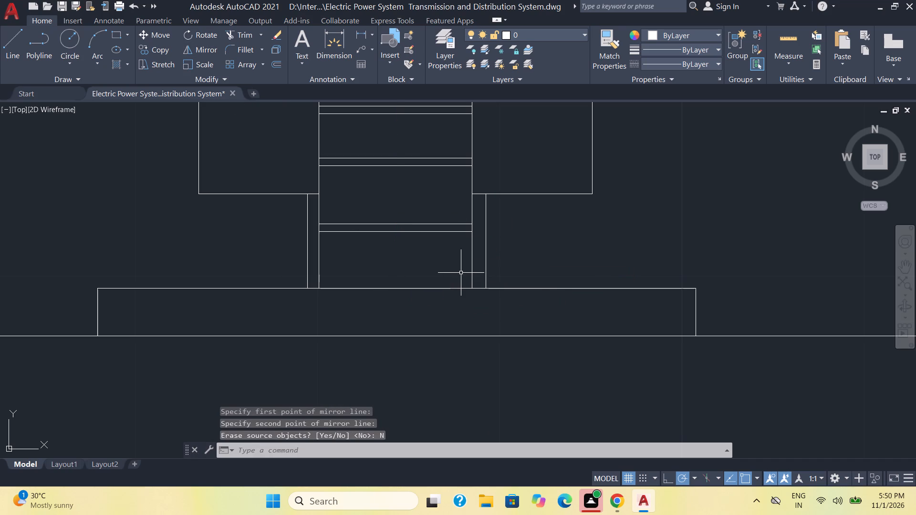
Draw a thin upright rectangle rising from the midpoint of the square's top edge segment left of the narrow rectangle.
{"action": "scroll", "coordinate": [461, 273], "scroll_direction": "down", "scroll_amount": 2}
{"action": "scroll", "coordinate": [537, 252], "scroll_direction": "down", "scroll_amount": 2}
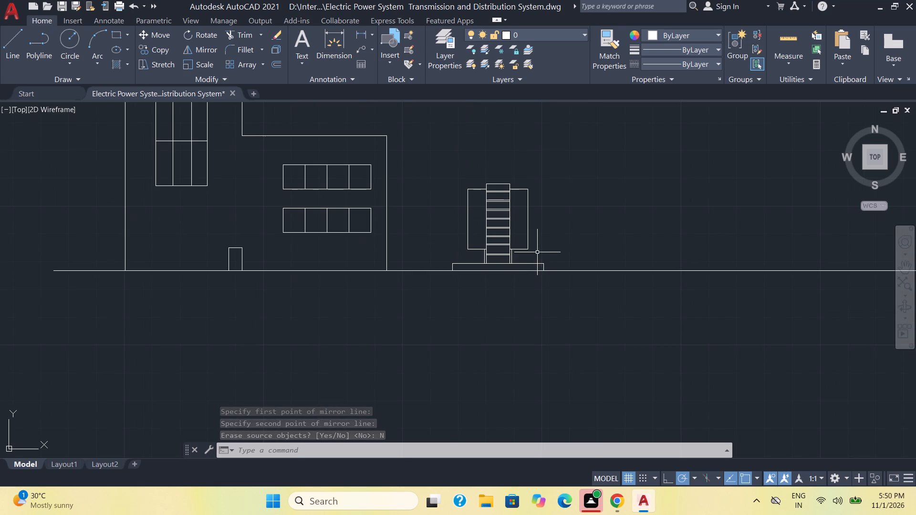
{"action": "middle_click_drag", "start_coordinate": [553, 238], "coordinate": [462, 305]}
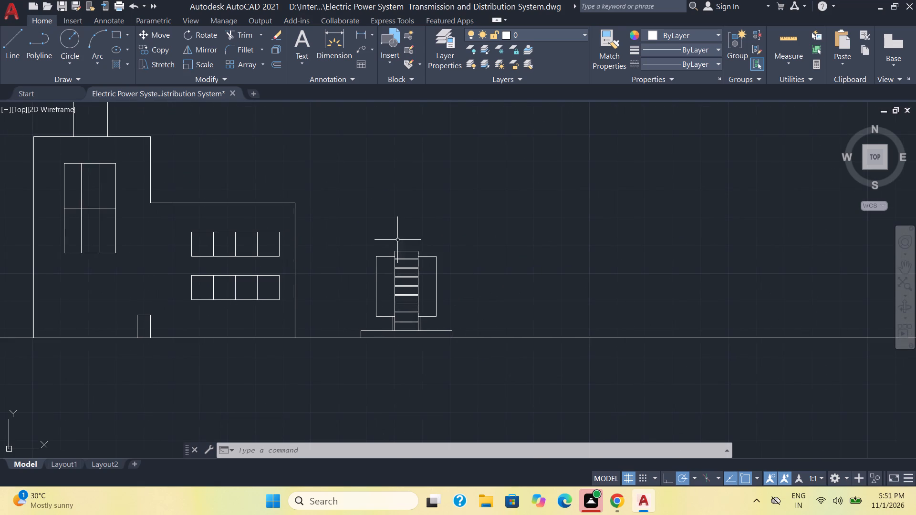
{"action": "scroll", "coordinate": [397, 240], "scroll_direction": "up", "scroll_amount": 2}
{"action": "middle_click_drag", "start_coordinate": [392, 250], "coordinate": [408, 243]}
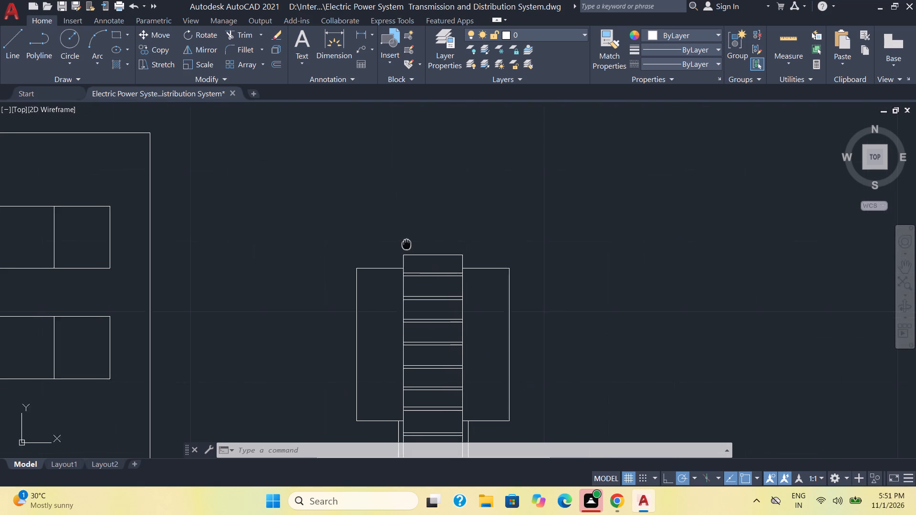
{"action": "middle_click_drag", "start_coordinate": [408, 243], "coordinate": [467, 236]}
{"action": "left_click", "coordinate": [114, 36]}
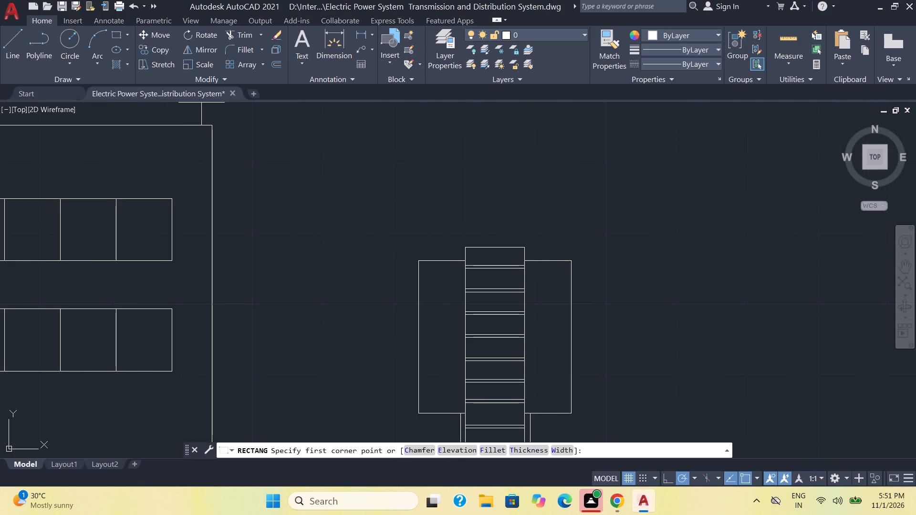
{"action": "left_click", "coordinate": [444, 263]}
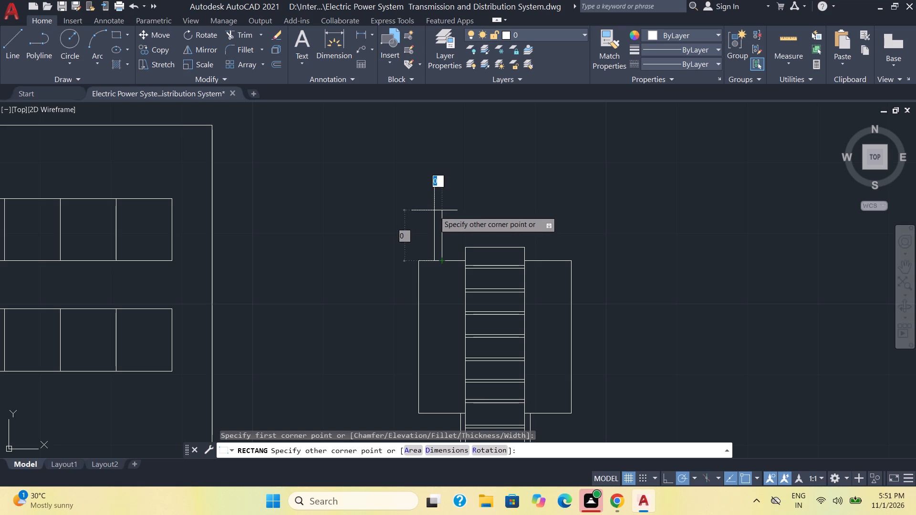
{"action": "left_click", "coordinate": [435, 210]}
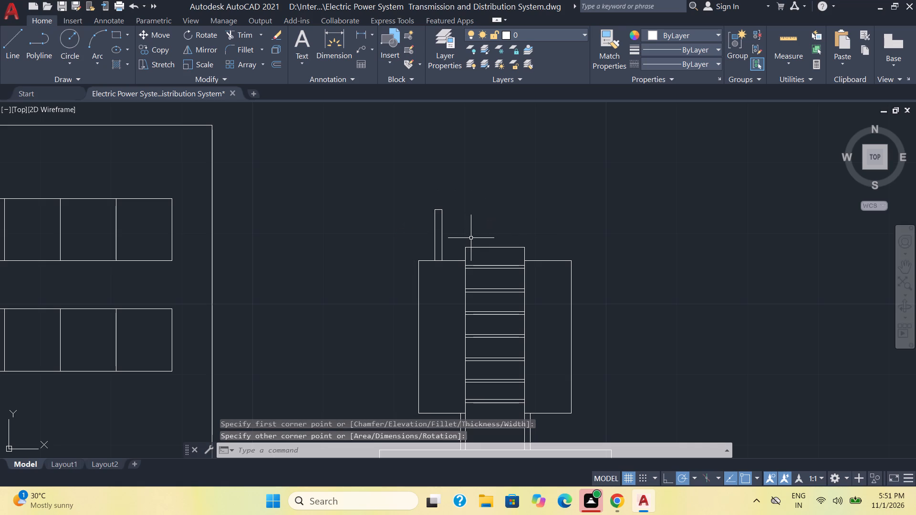
Draw a sloping line from the power plant's lower roof corner to the top right corner of the thin upright rectangle.
{"action": "left_click", "coordinate": [11, 46]}
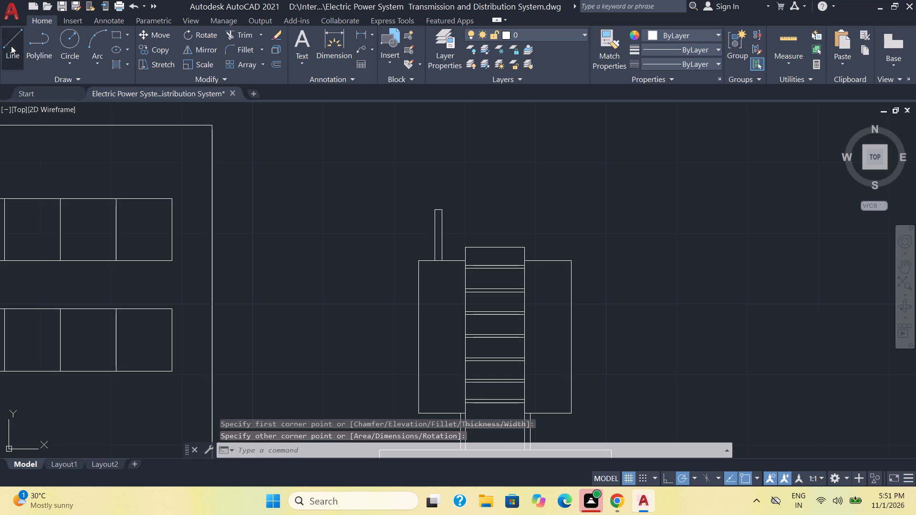
{"action": "left_click", "coordinate": [212, 126]}
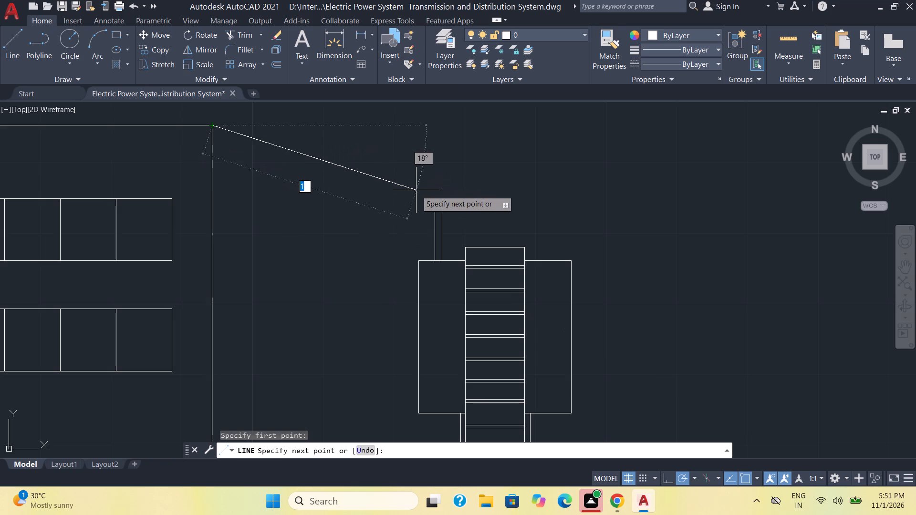
{"action": "left_click", "coordinate": [440, 210]}
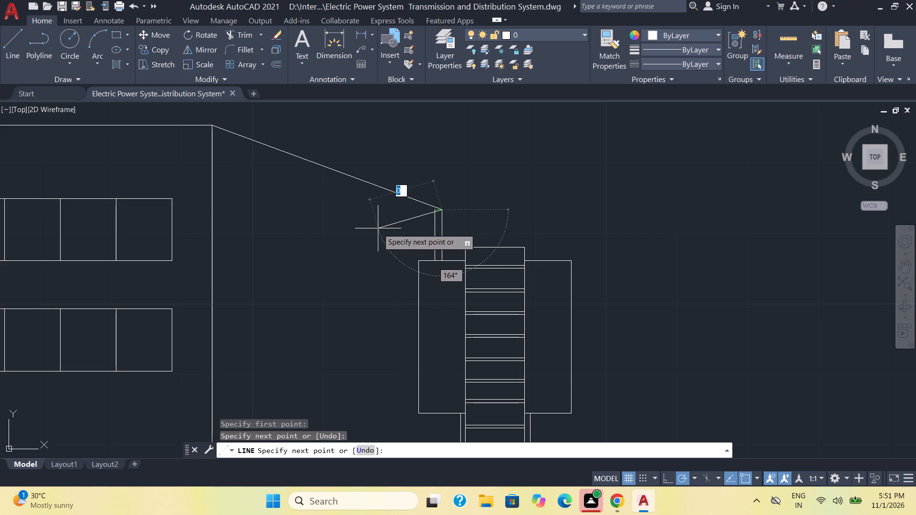
{"action": "key", "text": "Escape"}
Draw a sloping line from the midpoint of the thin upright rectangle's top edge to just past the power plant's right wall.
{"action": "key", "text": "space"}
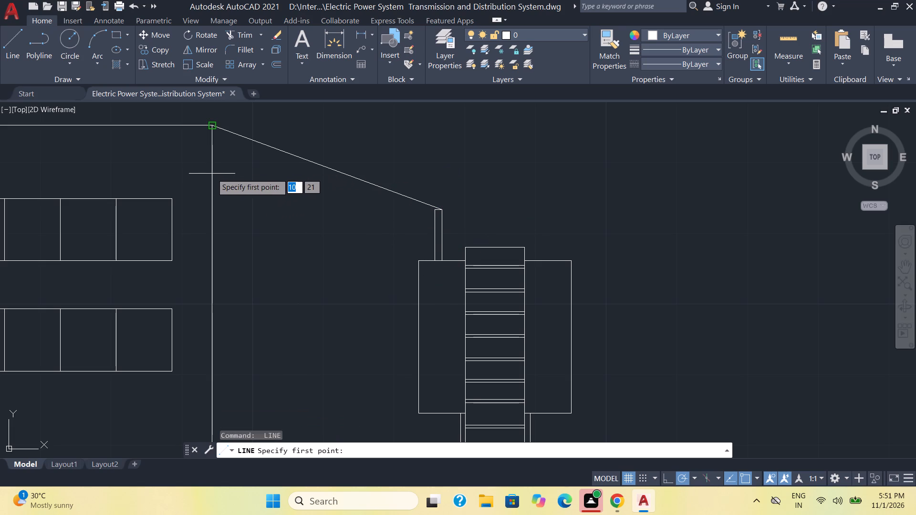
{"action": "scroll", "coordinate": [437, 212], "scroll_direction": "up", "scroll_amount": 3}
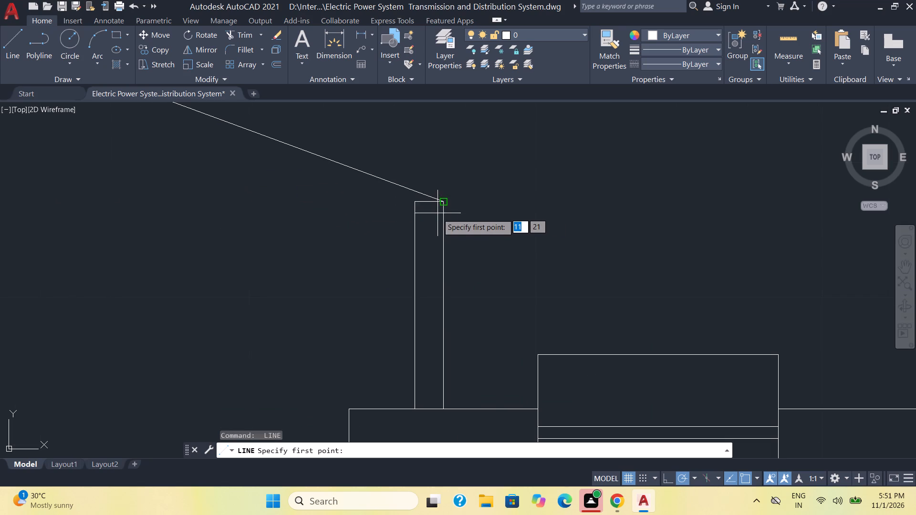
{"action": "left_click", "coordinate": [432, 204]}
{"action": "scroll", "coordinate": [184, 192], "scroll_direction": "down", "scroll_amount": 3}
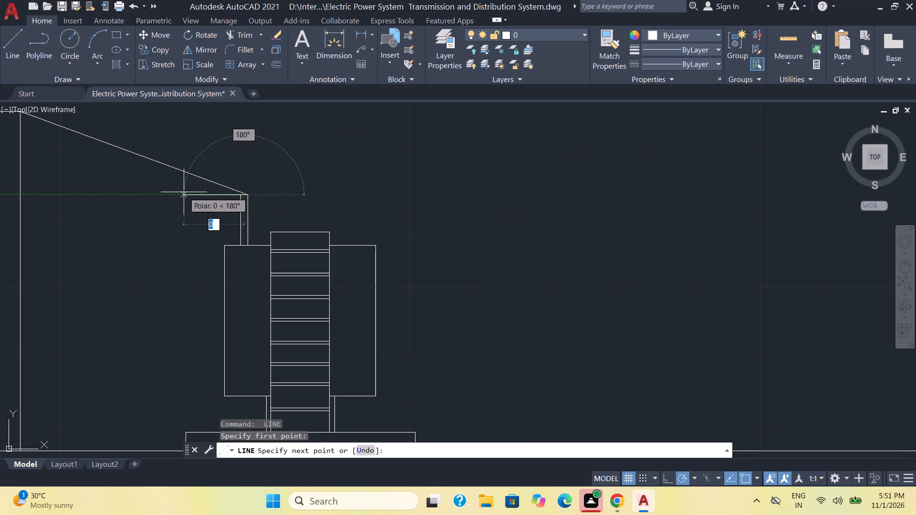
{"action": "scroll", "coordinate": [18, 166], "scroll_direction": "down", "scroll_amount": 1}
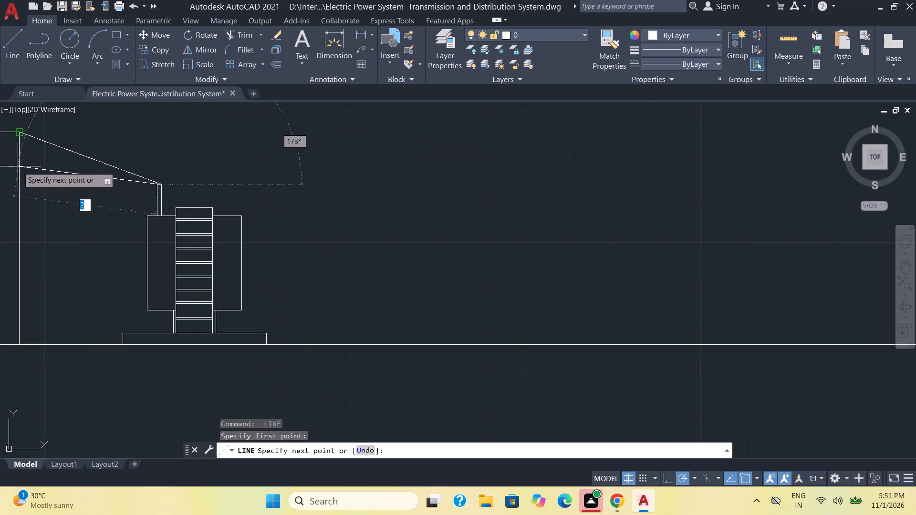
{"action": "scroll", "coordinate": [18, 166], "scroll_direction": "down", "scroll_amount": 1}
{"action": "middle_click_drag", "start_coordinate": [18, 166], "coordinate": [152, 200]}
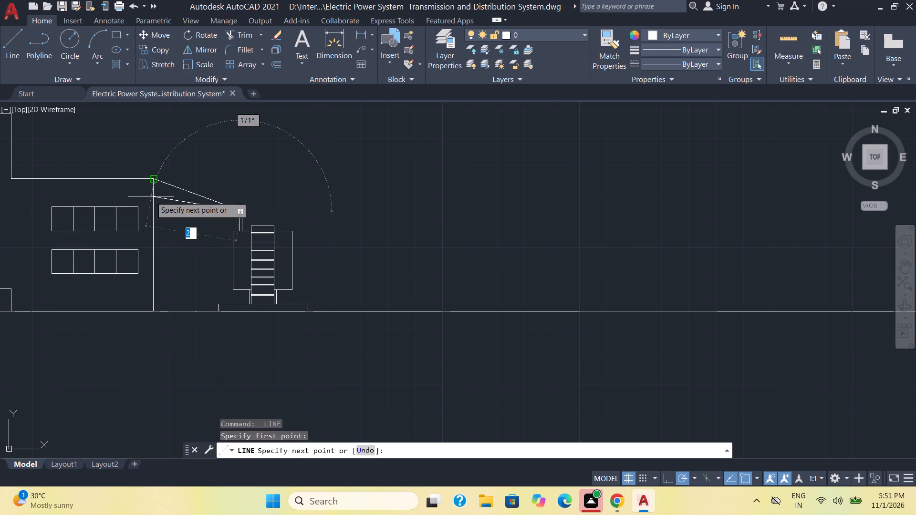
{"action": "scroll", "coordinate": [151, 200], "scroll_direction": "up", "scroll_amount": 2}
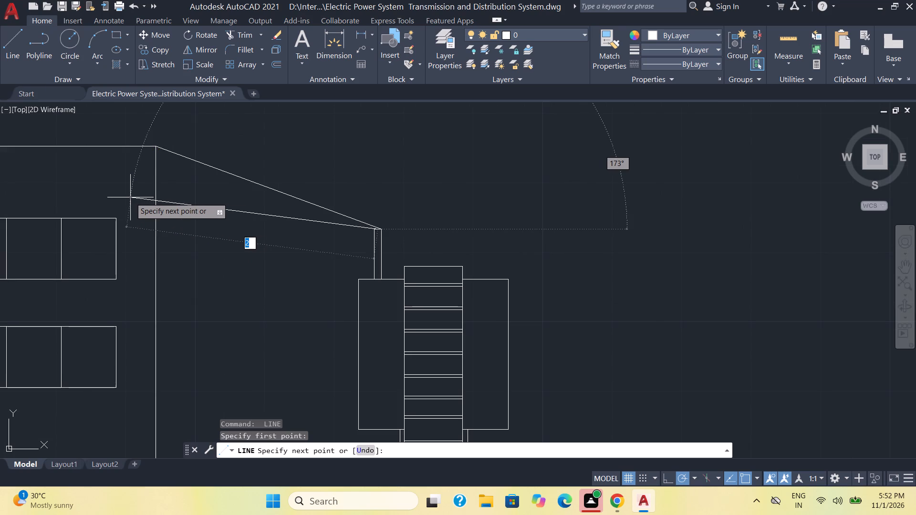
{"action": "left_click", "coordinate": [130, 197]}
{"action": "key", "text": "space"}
Draw a horizontal line from the thin upright rectangle's top left corner to the power plant's right wall.
{"action": "key", "text": "space"}
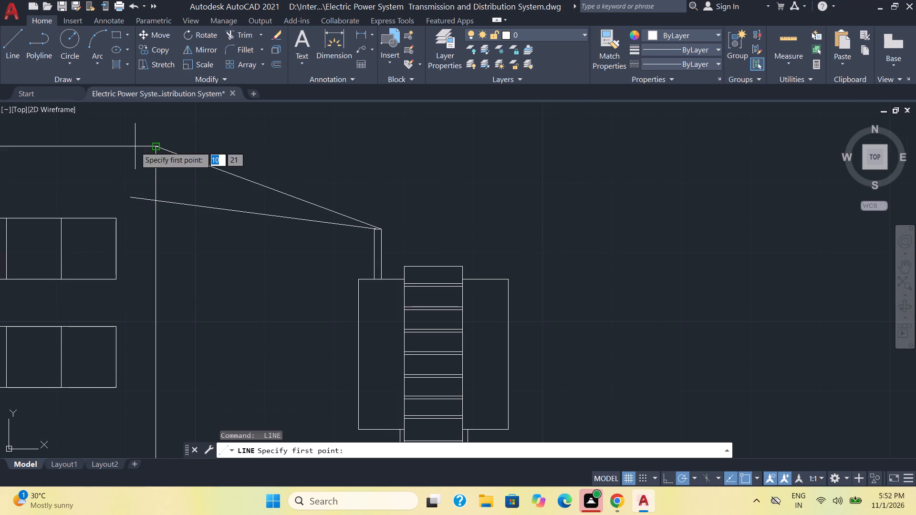
{"action": "scroll", "coordinate": [375, 235], "scroll_direction": "up", "scroll_amount": 4}
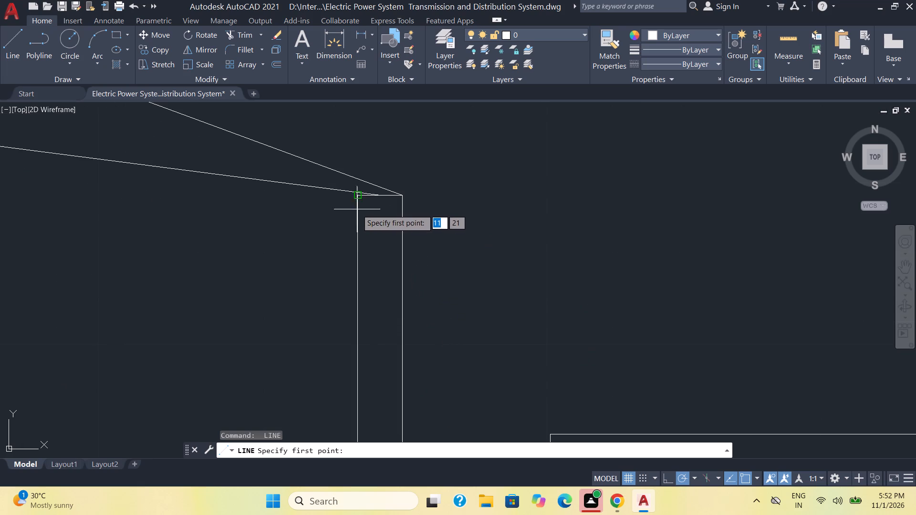
{"action": "left_click", "coordinate": [355, 197]}
{"action": "scroll", "coordinate": [177, 195], "scroll_direction": "down", "scroll_amount": 3}
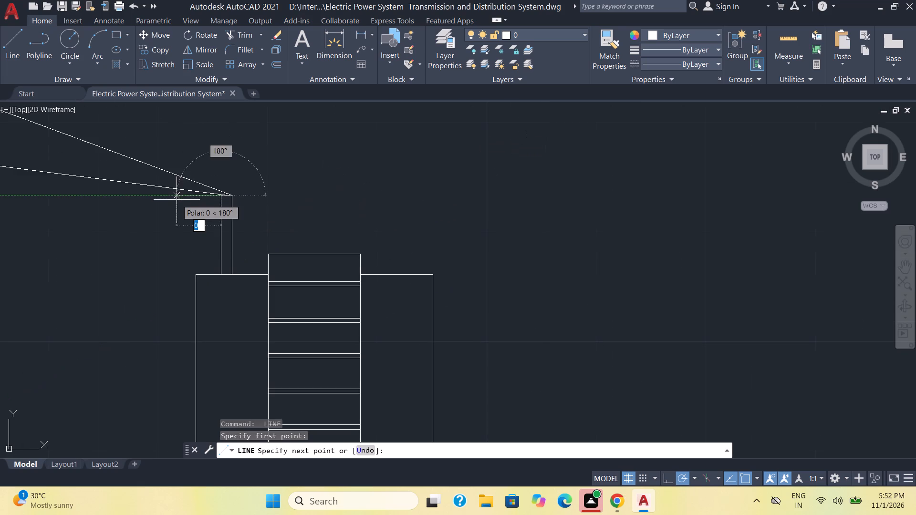
{"action": "scroll", "coordinate": [136, 206], "scroll_direction": "down", "scroll_amount": 3}
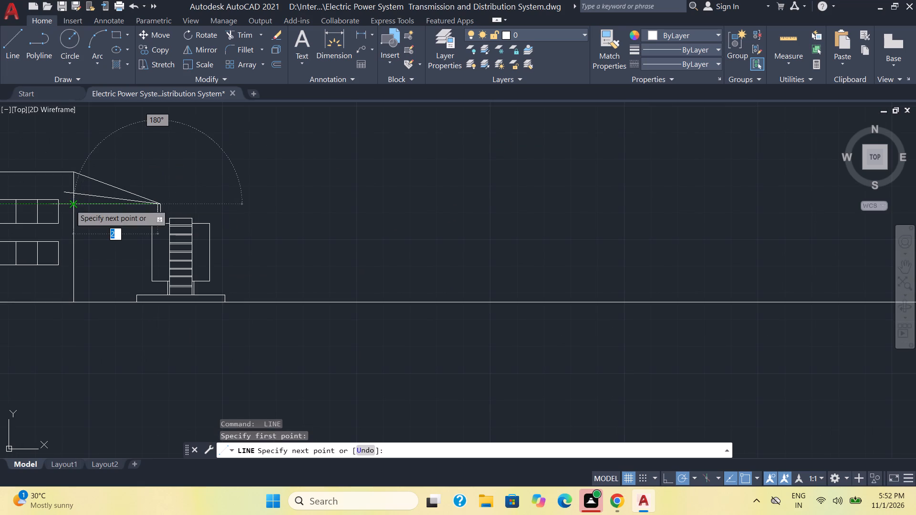
{"action": "left_click", "coordinate": [70, 205]}
{"action": "key", "text": "Escape"}
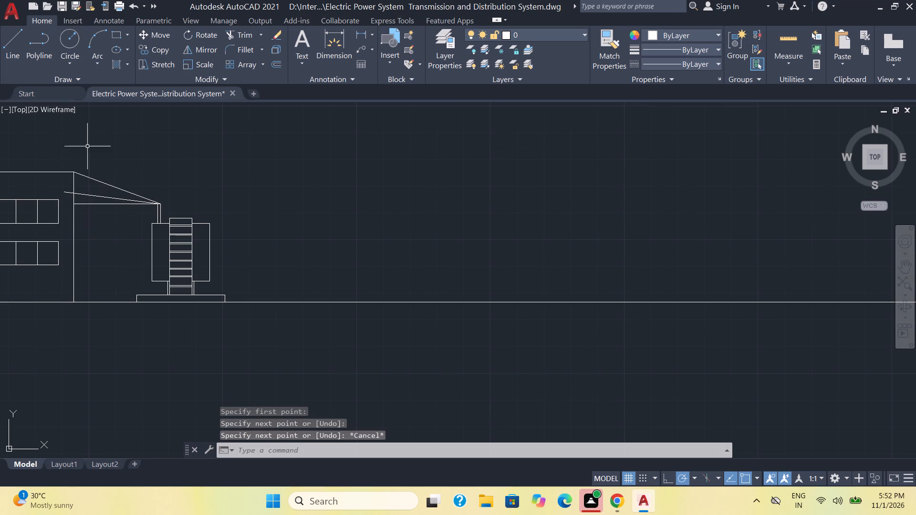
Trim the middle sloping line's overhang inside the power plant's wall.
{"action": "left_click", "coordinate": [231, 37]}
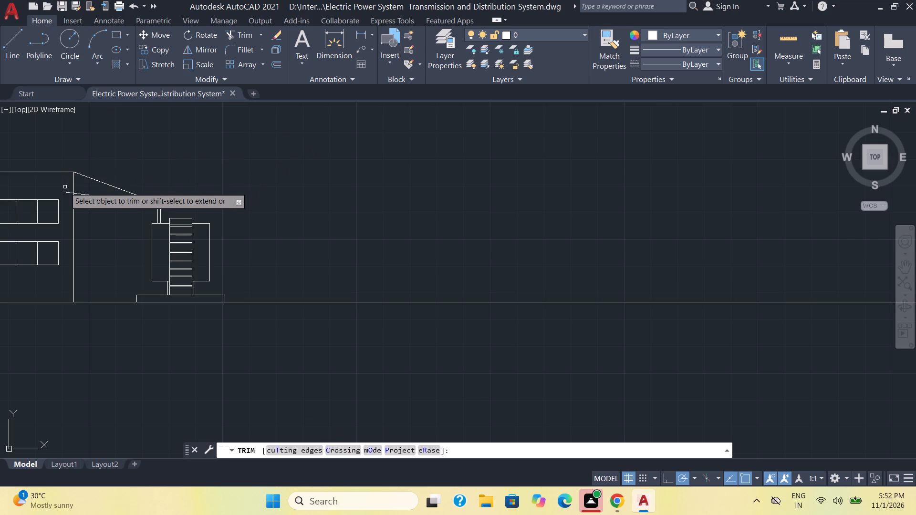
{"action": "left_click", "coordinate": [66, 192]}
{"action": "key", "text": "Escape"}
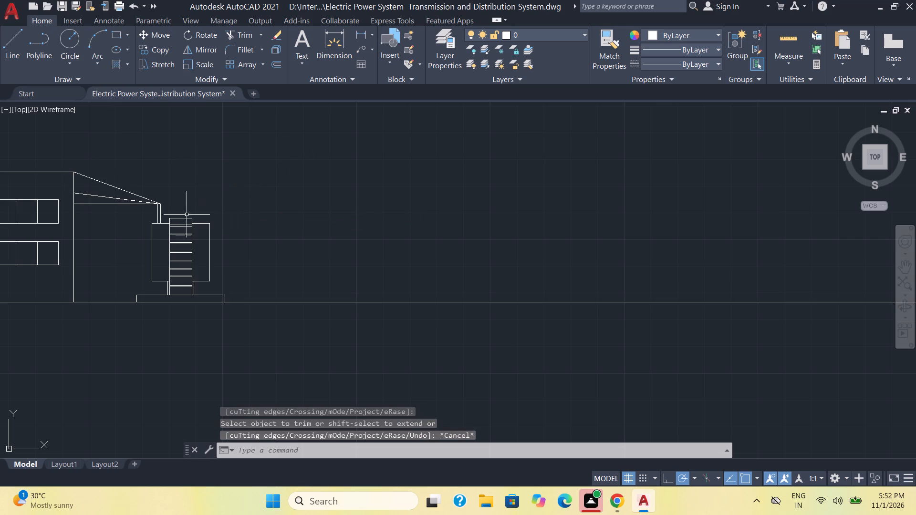
Draw a steeper sloping line from the thin rectangle's top-edge midpoint to just past the power plant's wall, above the existing middle line.
{"action": "middle_click_drag", "start_coordinate": [223, 216], "coordinate": [377, 215]}
{"action": "scroll", "coordinate": [276, 222], "scroll_direction": "up", "scroll_amount": 1}
{"action": "middle_click_drag", "start_coordinate": [276, 223], "coordinate": [306, 257]}
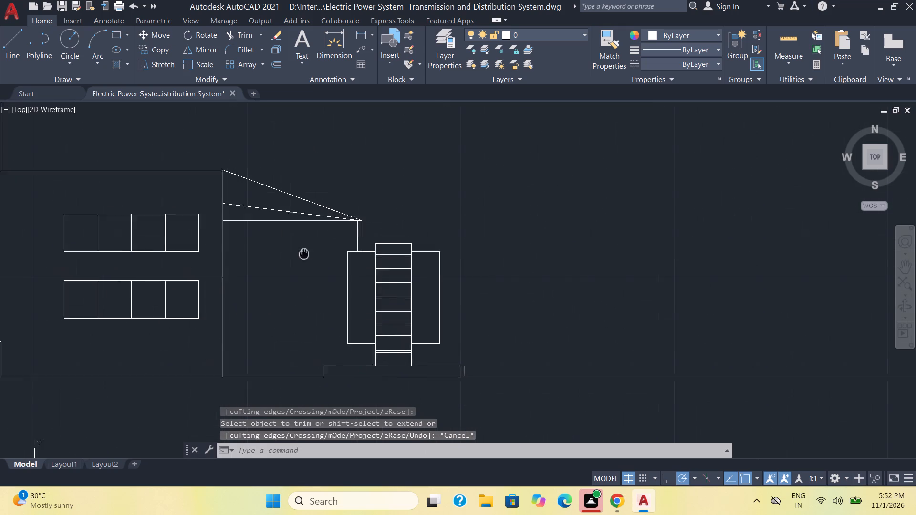
{"action": "middle_click_drag", "start_coordinate": [306, 257], "coordinate": [320, 274]}
{"action": "scroll", "coordinate": [307, 261], "scroll_direction": "up", "scroll_amount": 1}
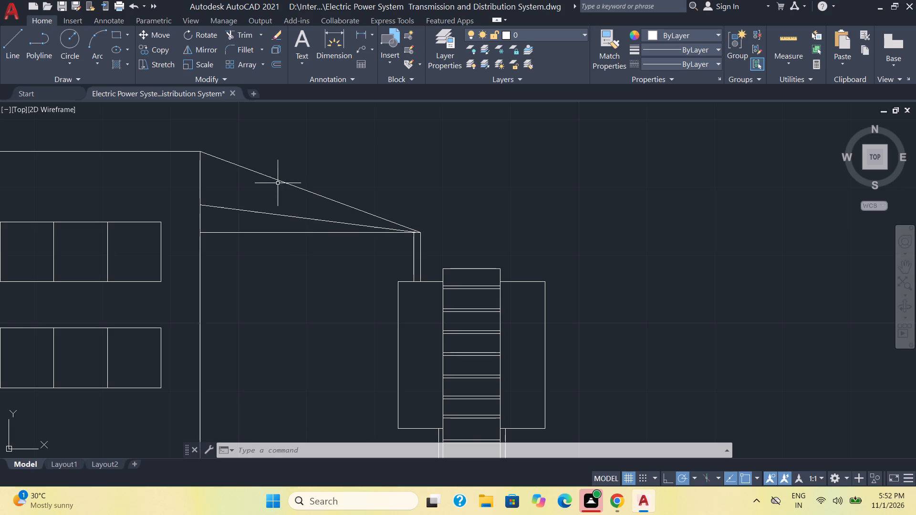
{"action": "left_click", "coordinate": [11, 38]}
{"action": "scroll", "coordinate": [364, 232], "scroll_direction": "up", "scroll_amount": 1}
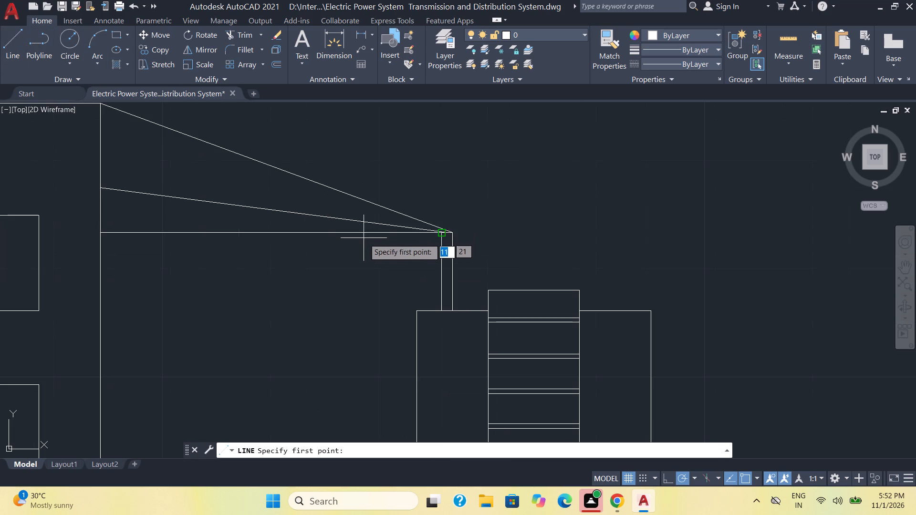
{"action": "scroll", "coordinate": [445, 240], "scroll_direction": "up", "scroll_amount": 2}
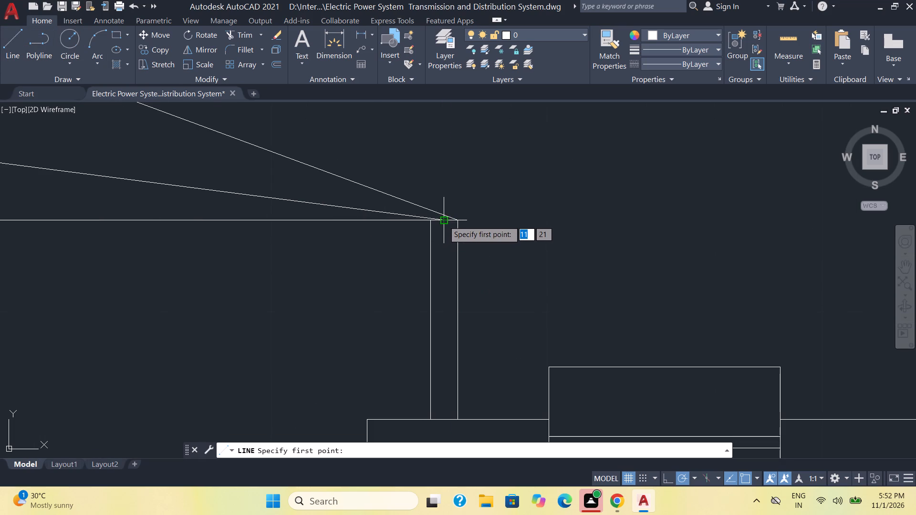
{"action": "scroll", "coordinate": [444, 223], "scroll_direction": "up", "scroll_amount": 3}
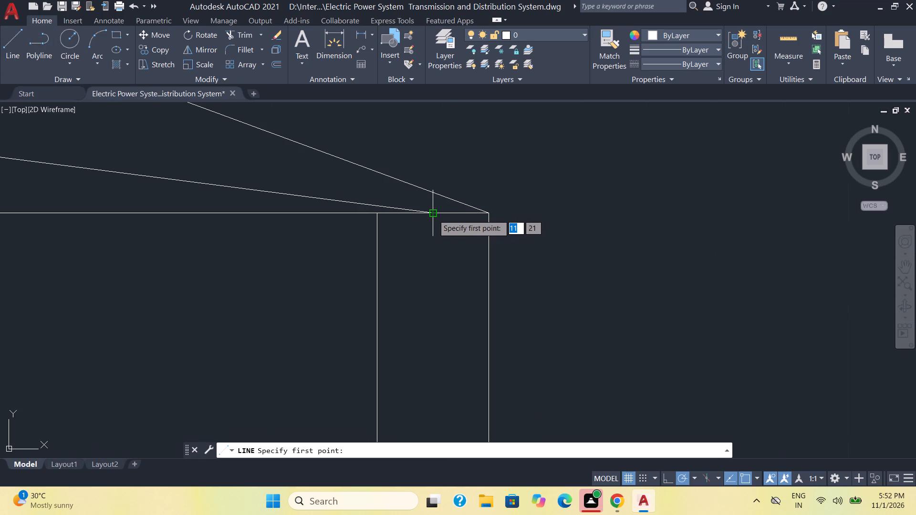
{"action": "left_click", "coordinate": [433, 216]}
{"action": "scroll", "coordinate": [294, 194], "scroll_direction": "down", "scroll_amount": 4}
{"action": "scroll", "coordinate": [243, 204], "scroll_direction": "down", "scroll_amount": 1}
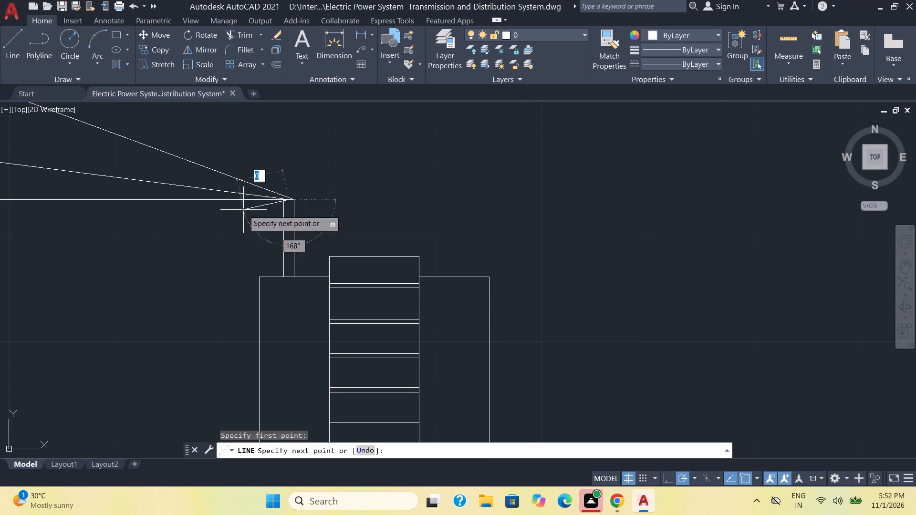
{"action": "scroll", "coordinate": [238, 244], "scroll_direction": "down", "scroll_amount": 1}
{"action": "middle_click_drag", "start_coordinate": [238, 244], "coordinate": [404, 285]}
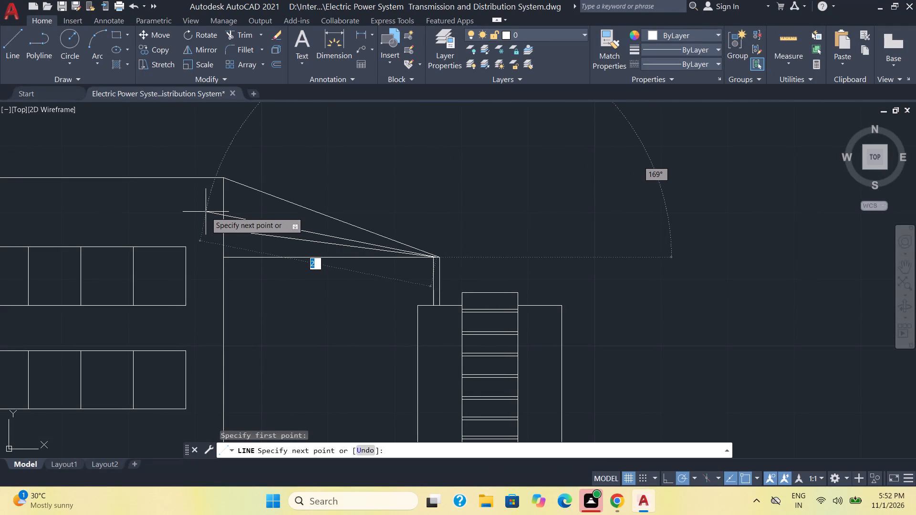
{"action": "left_click", "coordinate": [203, 215]}
{"action": "key", "text": "Escape"}
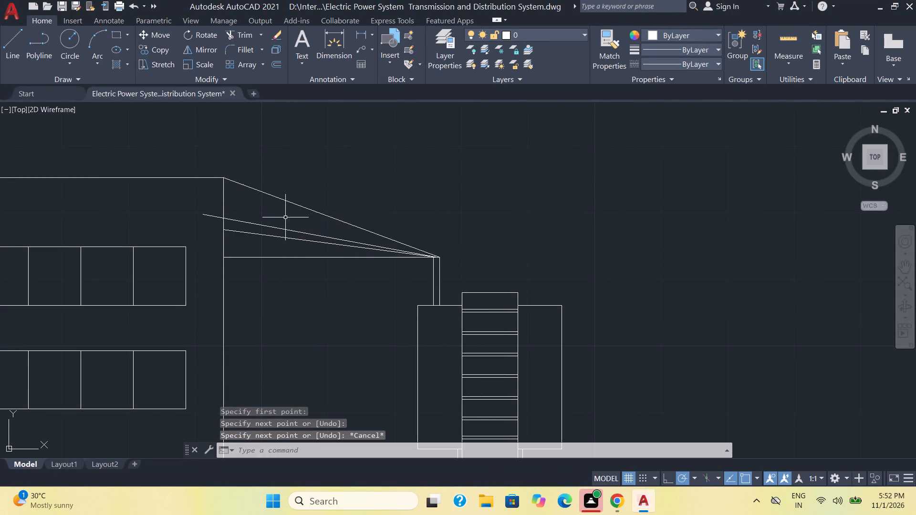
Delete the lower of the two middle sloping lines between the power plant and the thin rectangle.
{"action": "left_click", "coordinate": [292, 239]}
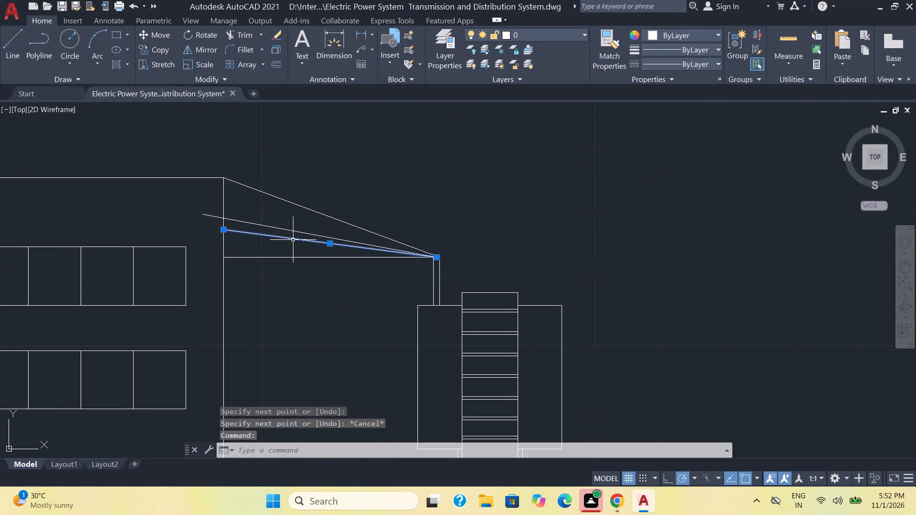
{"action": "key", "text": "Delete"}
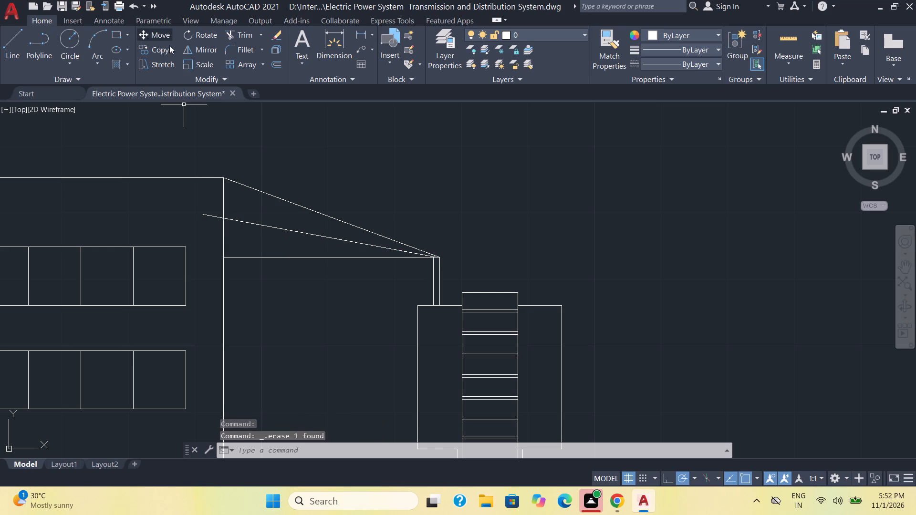
Trim the remaining middle sloping line's overhang inside the power plant's wall.
{"action": "left_click", "coordinate": [243, 36]}
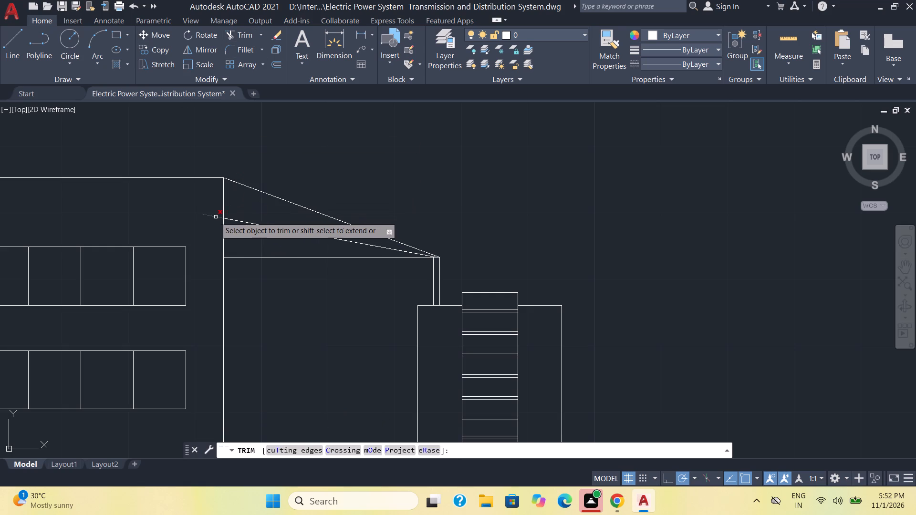
{"action": "left_click", "coordinate": [213, 217]}
{"action": "key", "text": "Escape"}
Draw a line slanting at about 75° right of the equipment, from just below the ground line up to the power plant's lower roof level.
{"action": "scroll", "coordinate": [414, 236], "scroll_direction": "down", "scroll_amount": 3}
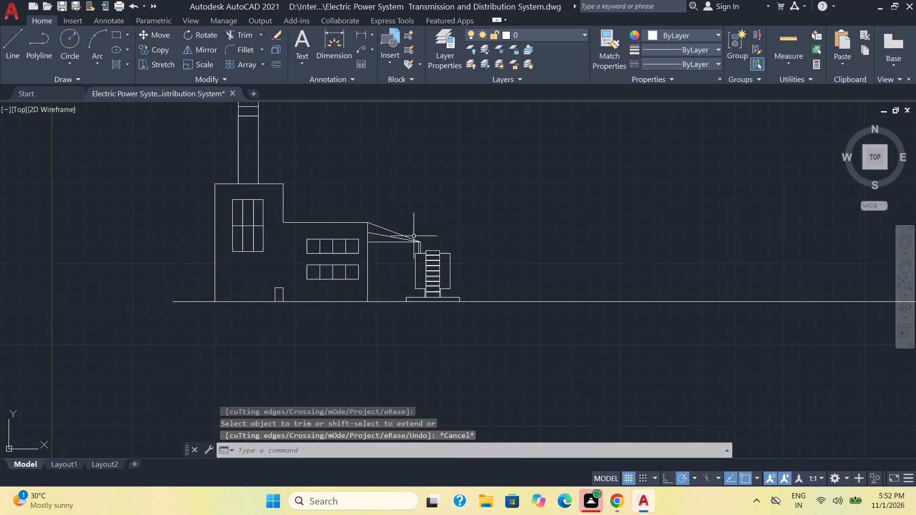
{"action": "middle_click_drag", "start_coordinate": [511, 274], "coordinate": [305, 255]}
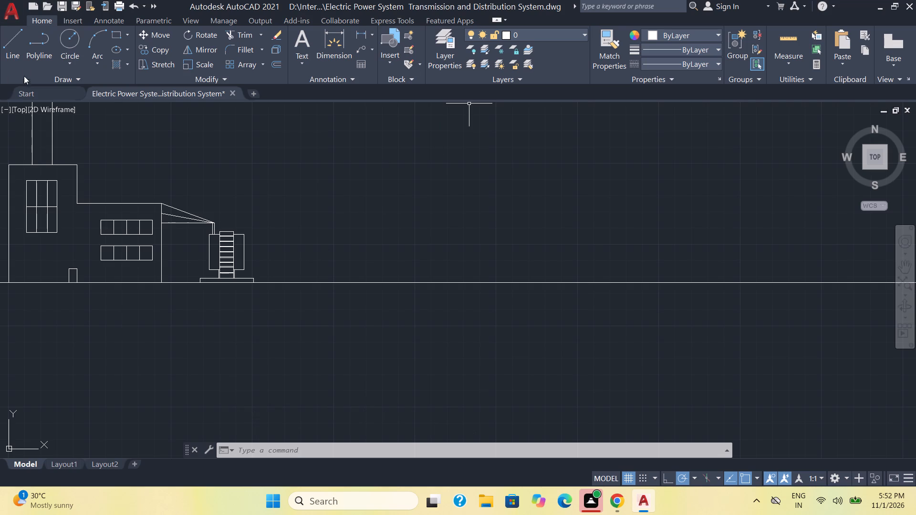
{"action": "left_click", "coordinate": [14, 47]}
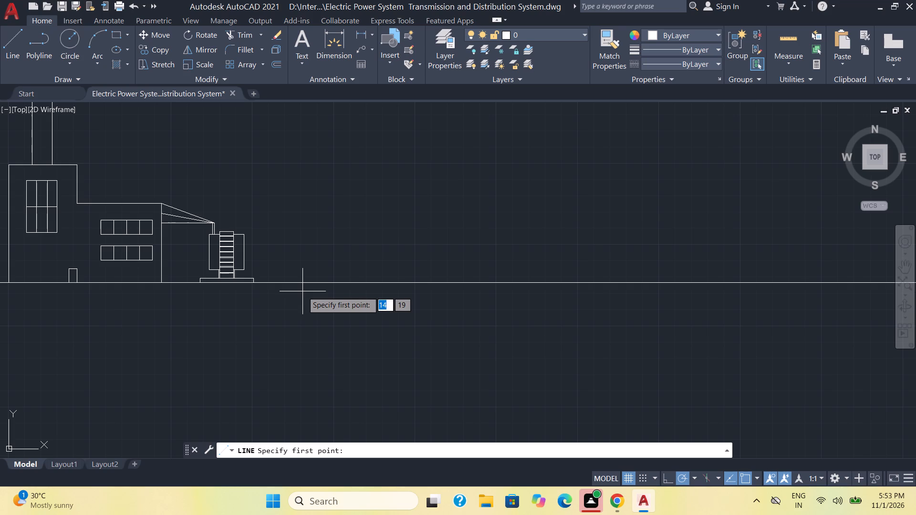
{"action": "left_click", "coordinate": [302, 291]}
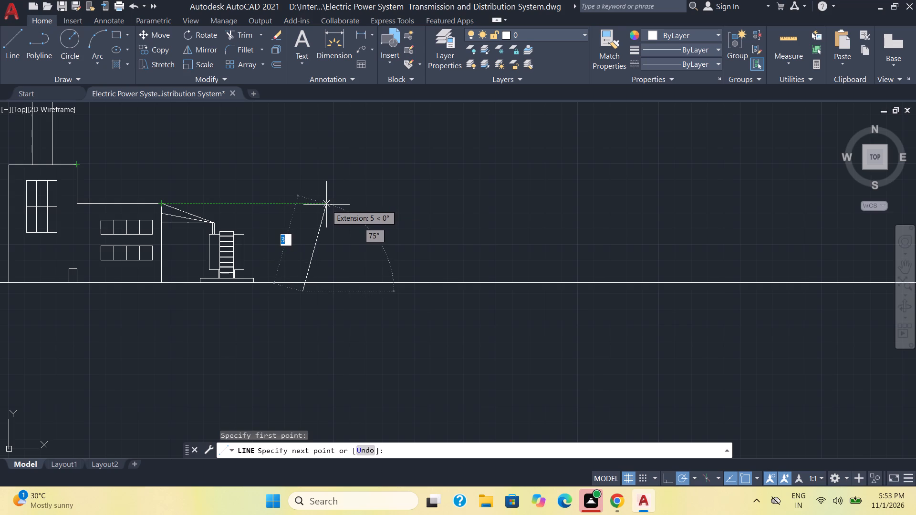
{"action": "left_click", "coordinate": [326, 205]}
{"action": "key", "text": "Escape"}
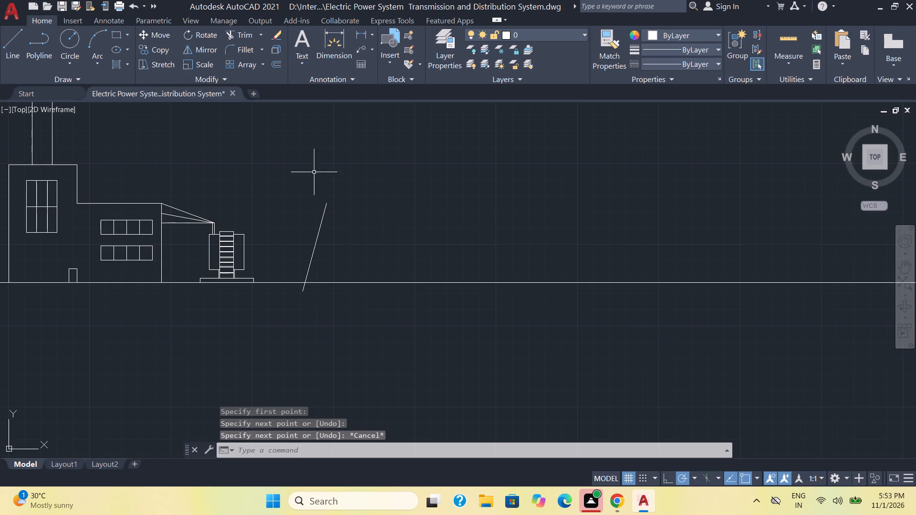
Mirror the slanted line about a vertical axis just right of its top end, keeping the original.
{"action": "left_click_drag", "start_coordinate": [358, 247], "coordinate": [354, 239]}
{"action": "left_click", "coordinate": [312, 193]}
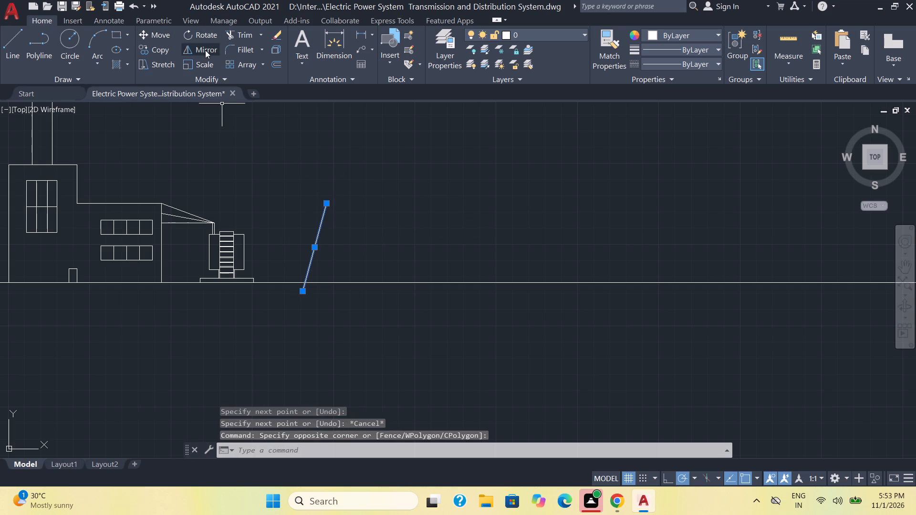
{"action": "left_click", "coordinate": [205, 50]}
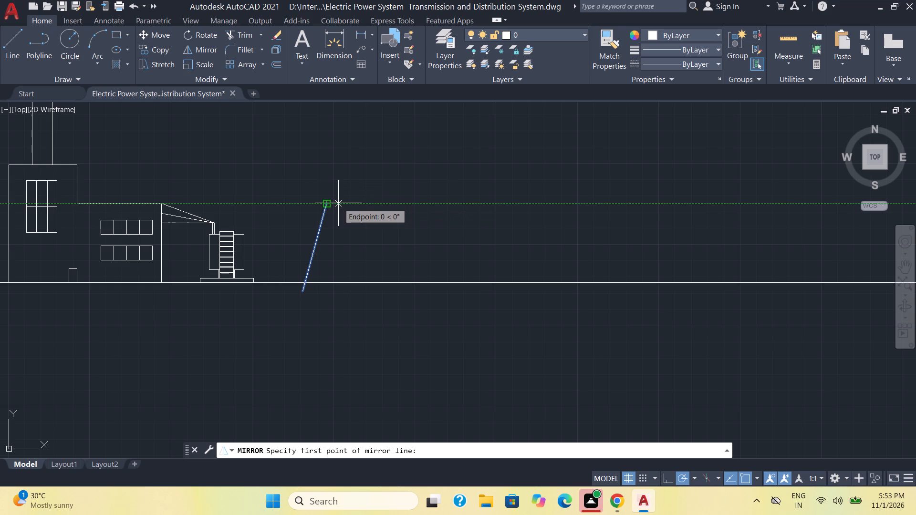
{"action": "scroll", "coordinate": [338, 203], "scroll_direction": "up", "scroll_amount": 2}
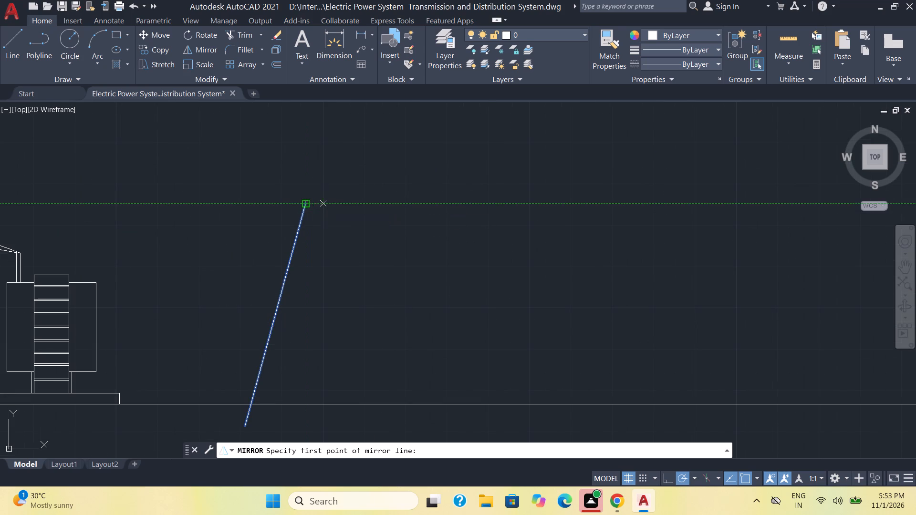
{"action": "left_click", "coordinate": [323, 202]}
{"action": "left_click", "coordinate": [326, 259]}
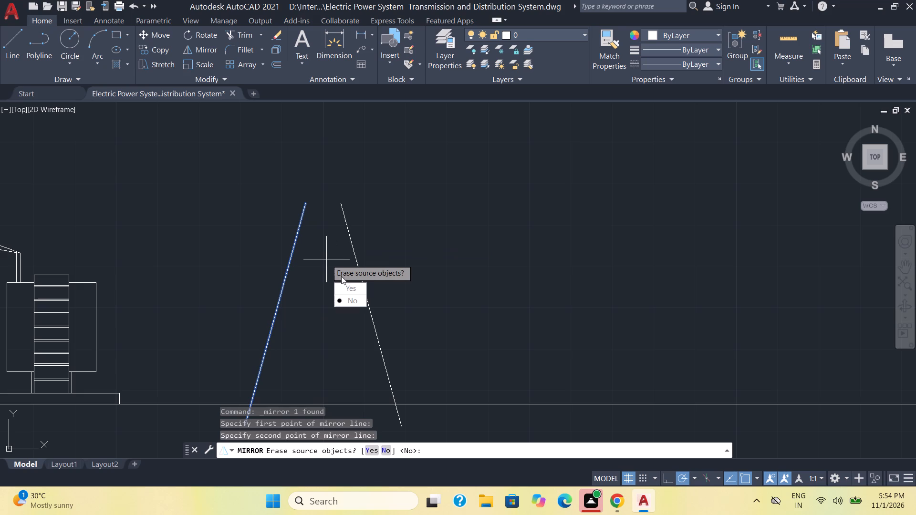
{"action": "left_click_drag", "start_coordinate": [346, 301], "coordinate": [326, 260]}
Trim the ends of both slanted tower legs that extend below the ground line.
{"action": "scroll", "coordinate": [384, 236], "scroll_direction": "down", "scroll_amount": 3}
{"action": "middle_click_drag", "start_coordinate": [393, 245], "coordinate": [378, 232]}
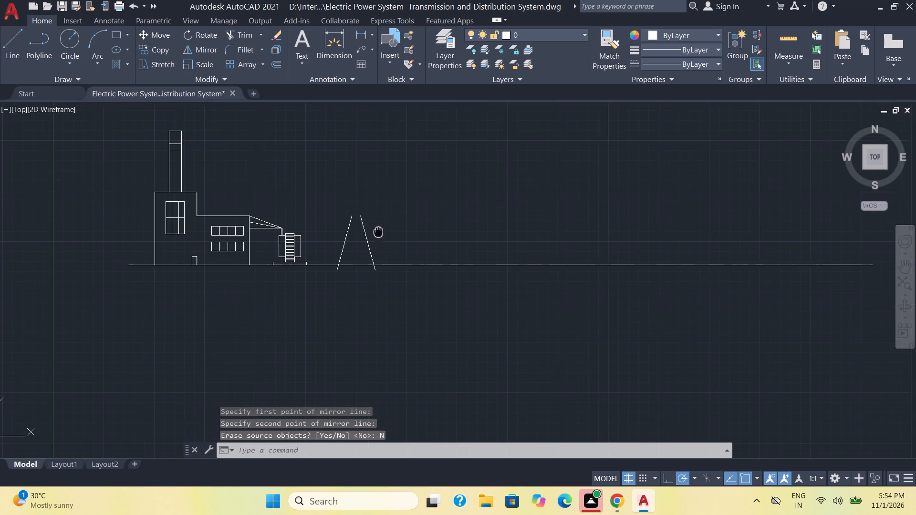
{"action": "middle_click_drag", "start_coordinate": [378, 232], "coordinate": [369, 228]}
{"action": "left_click", "coordinate": [244, 39]}
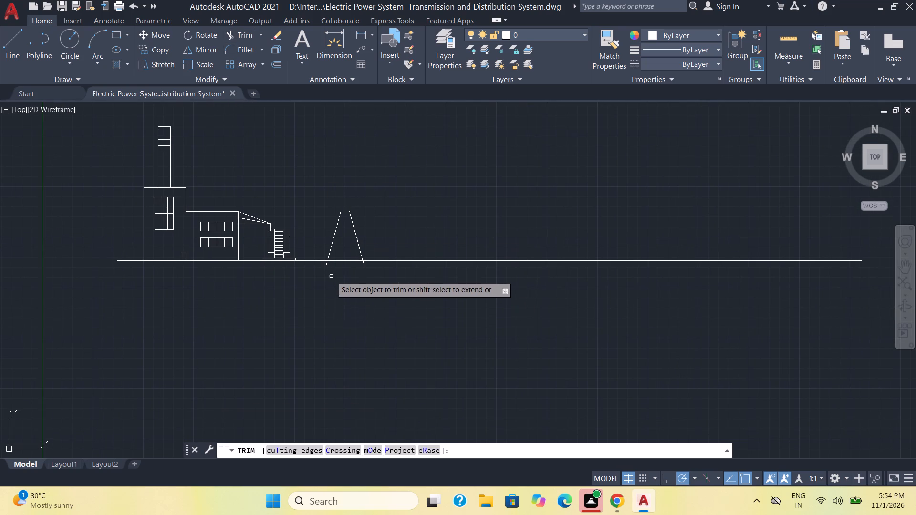
{"action": "left_click", "coordinate": [326, 267]}
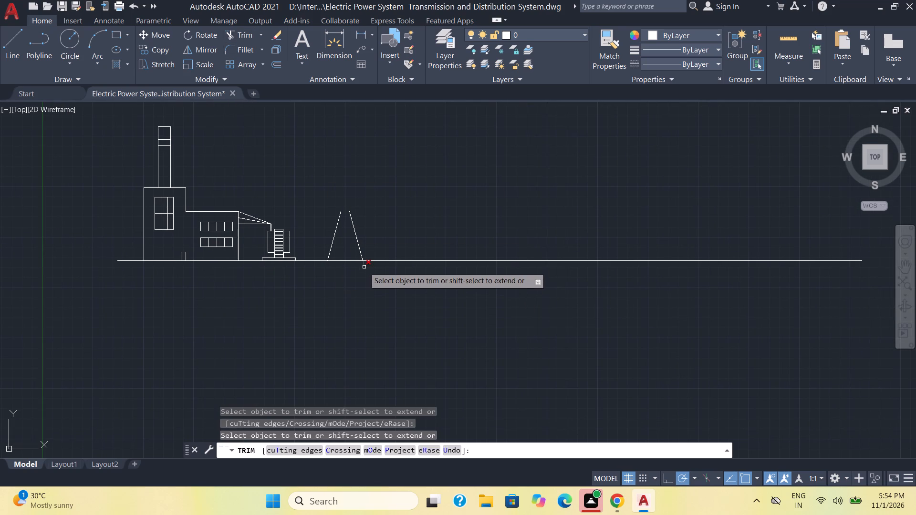
{"action": "left_click", "coordinate": [364, 267]}
{"action": "key", "text": "Escape"}
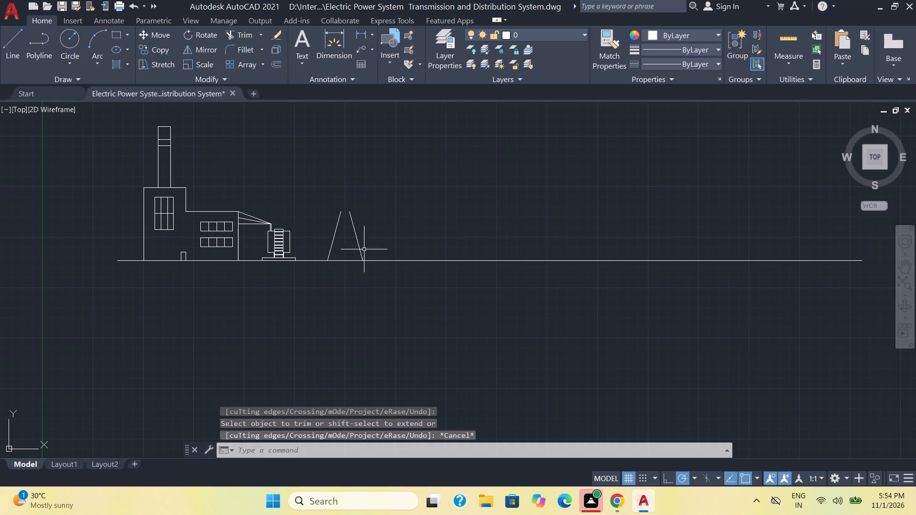
Draw a horizontal line joining the top ends of the two slanted tower legs.
{"action": "left_click", "coordinate": [7, 37]}
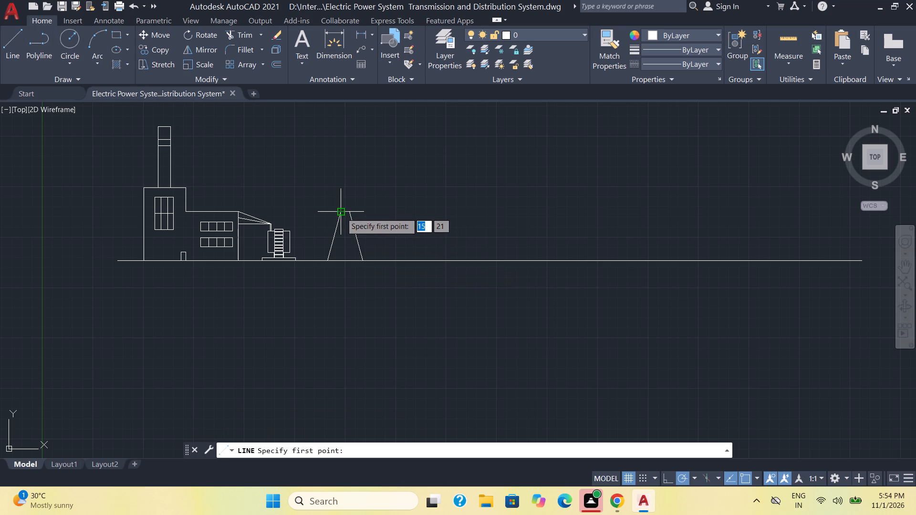
{"action": "left_click", "coordinate": [341, 213]}
{"action": "left_click", "coordinate": [352, 211]}
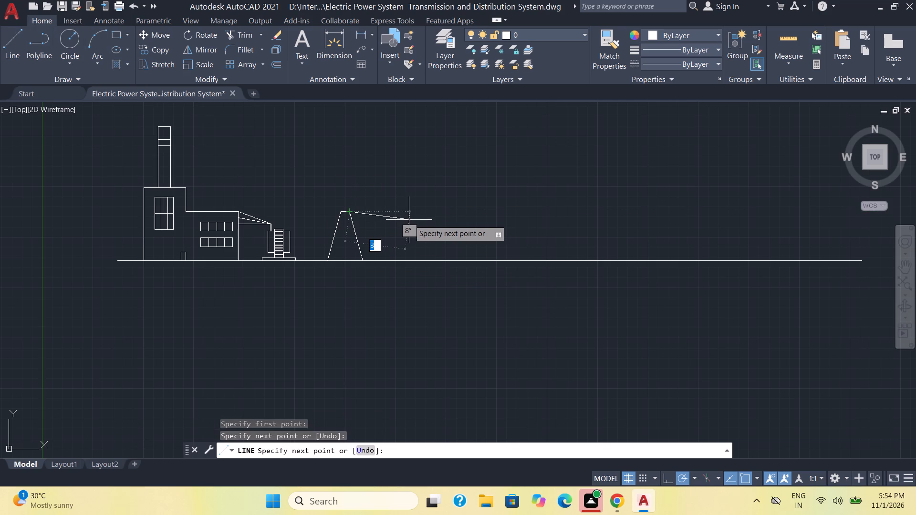
{"action": "key", "text": "Escape"}
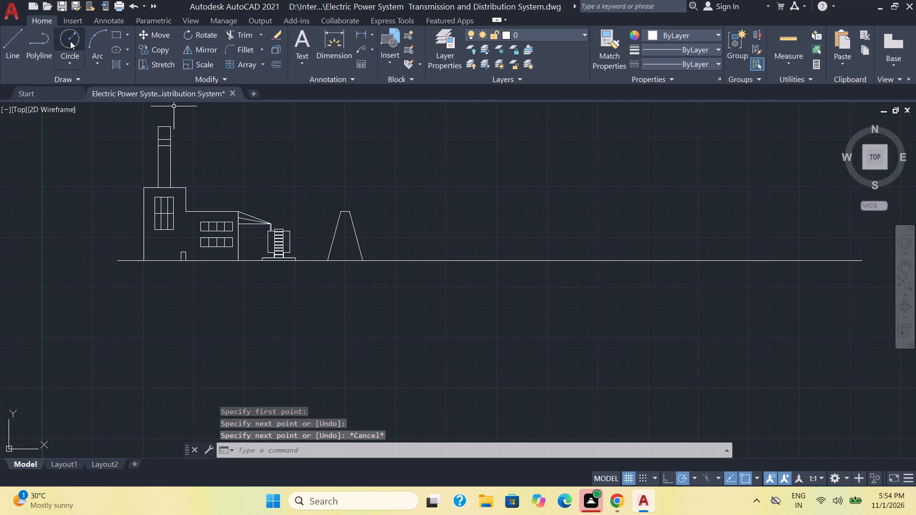
Draw a narrow upright rectangle about 2 units high on the tower legs, matching the width of their top line.
{"action": "left_click", "coordinate": [115, 34]}
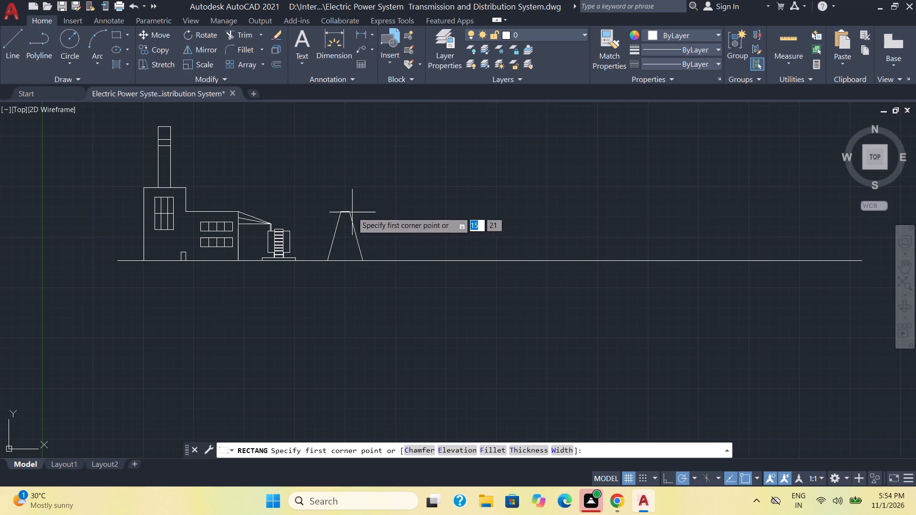
{"action": "left_click", "coordinate": [350, 211]}
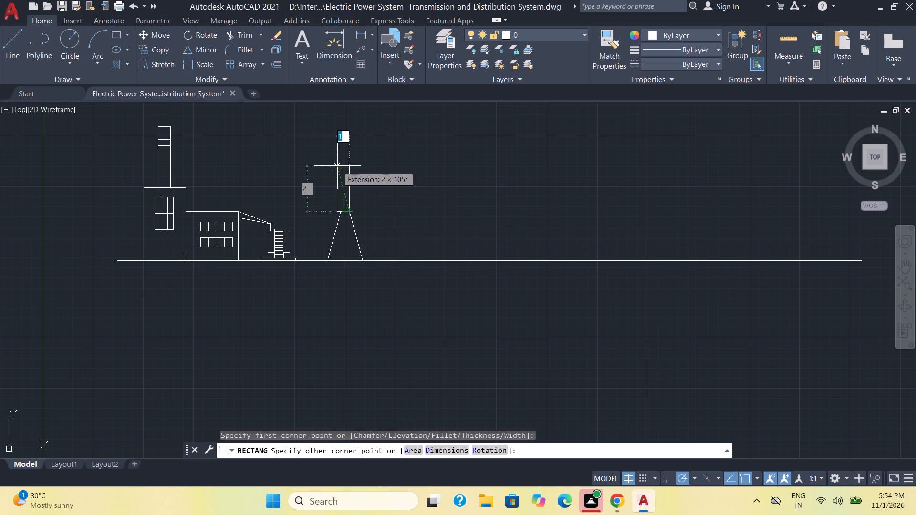
{"action": "scroll", "coordinate": [339, 169], "scroll_direction": "up", "scroll_amount": 2}
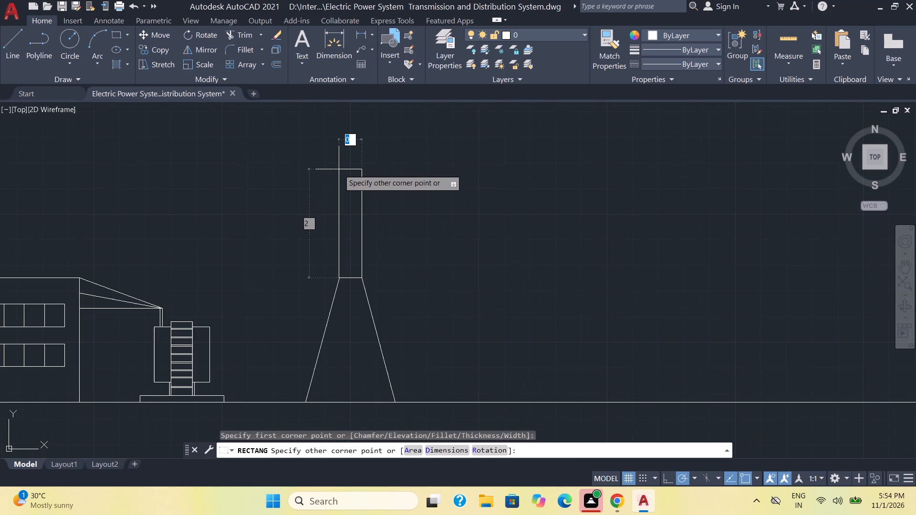
{"action": "scroll", "coordinate": [341, 165], "scroll_direction": "down", "scroll_amount": 1}
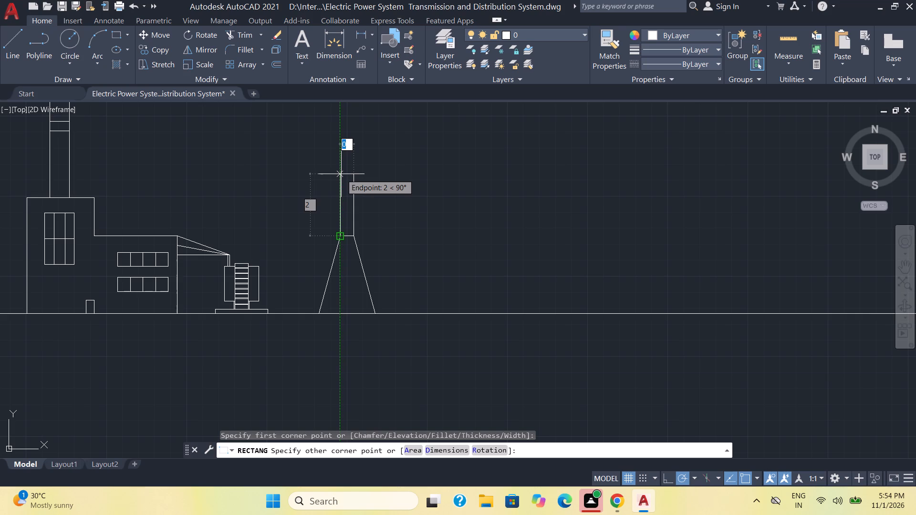
{"action": "left_click", "coordinate": [342, 172]}
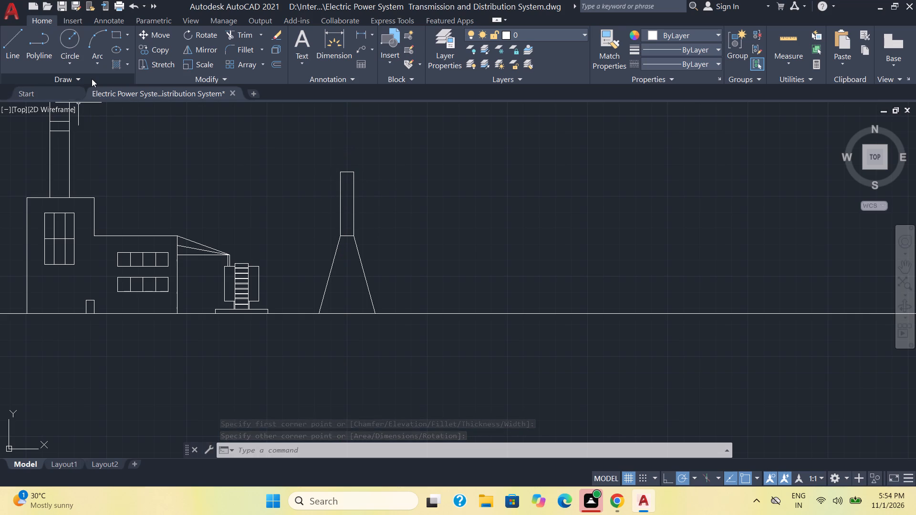
Draw a sloping line from the midpoint of the narrow rectangle's top edge down to its left side.
{"action": "left_click", "coordinate": [13, 49]}
{"action": "scroll", "coordinate": [346, 183], "scroll_direction": "up", "scroll_amount": 3}
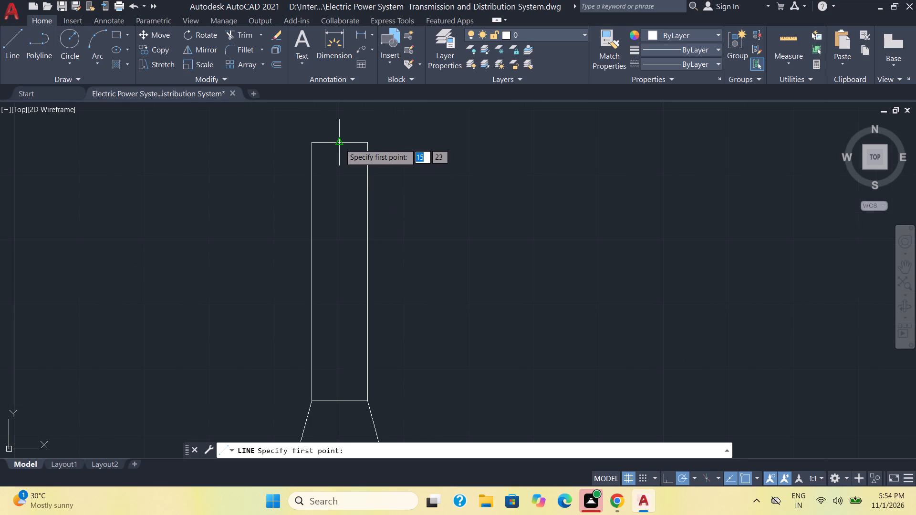
{"action": "left_click", "coordinate": [340, 144]}
{"action": "left_click", "coordinate": [312, 190]}
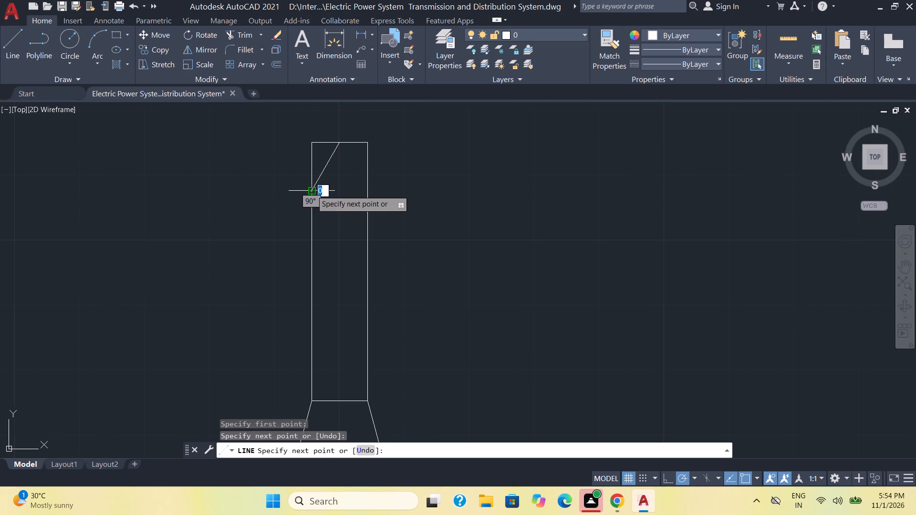
{"action": "key", "text": "Escape"}
Mirror the short sloping line about the rectangle's vertical centreline, keeping the original.
{"action": "left_click_drag", "start_coordinate": [328, 194], "coordinate": [328, 188]}
{"action": "left_click", "coordinate": [325, 165]}
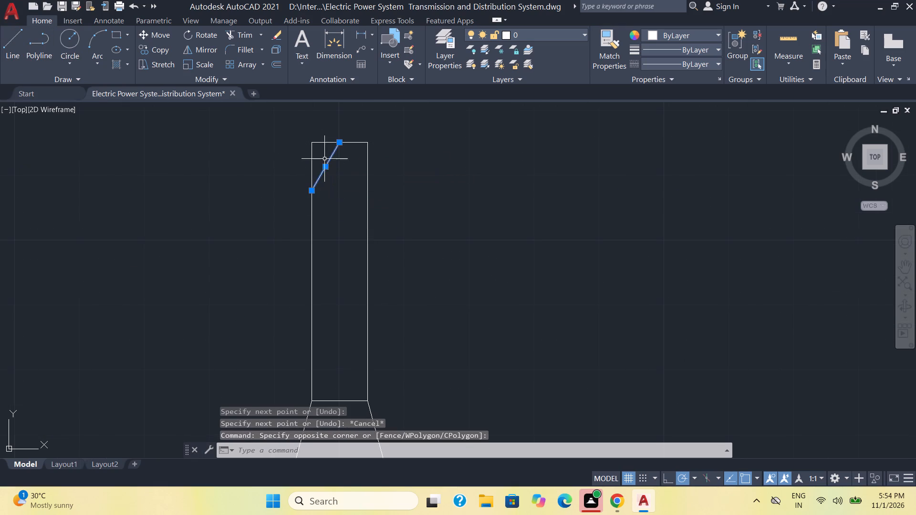
{"action": "left_click", "coordinate": [201, 51]}
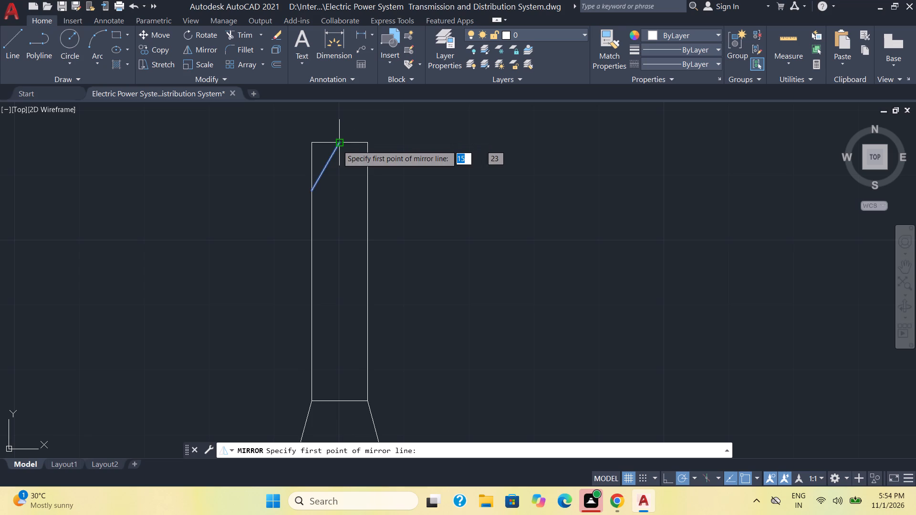
{"action": "left_click", "coordinate": [337, 145]}
{"action": "left_click", "coordinate": [338, 192]}
{"action": "left_click_drag", "start_coordinate": [367, 235], "coordinate": [338, 192]}
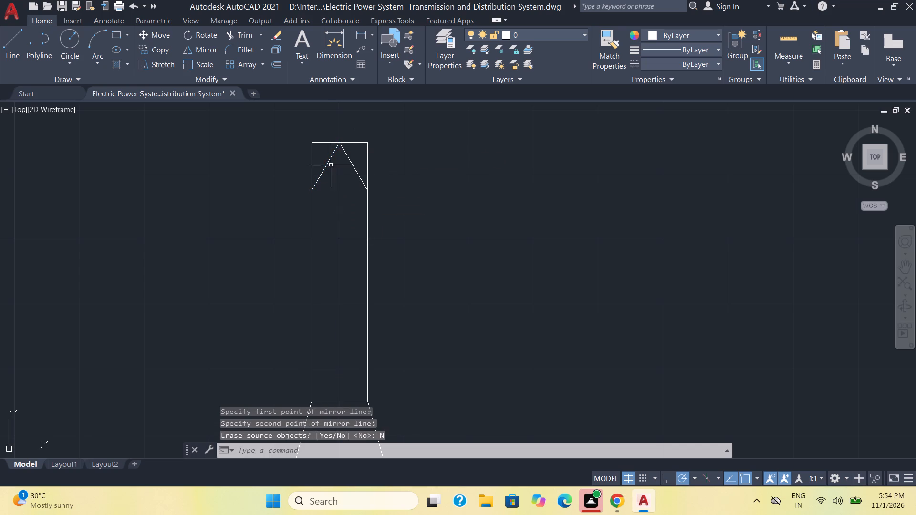
Trim the rectangle's two top corners outside the sloping lines to leave a pointed tower top.
{"action": "left_click", "coordinate": [245, 33]}
{"action": "left_click_drag", "start_coordinate": [301, 159], "coordinate": [391, 176]}
Draw a 3-sided polygon circumscribed about a small circle centred on the midpoint of the line joining the tower legs' tops.
{"action": "scroll", "coordinate": [394, 174], "scroll_direction": "down", "scroll_amount": 2}
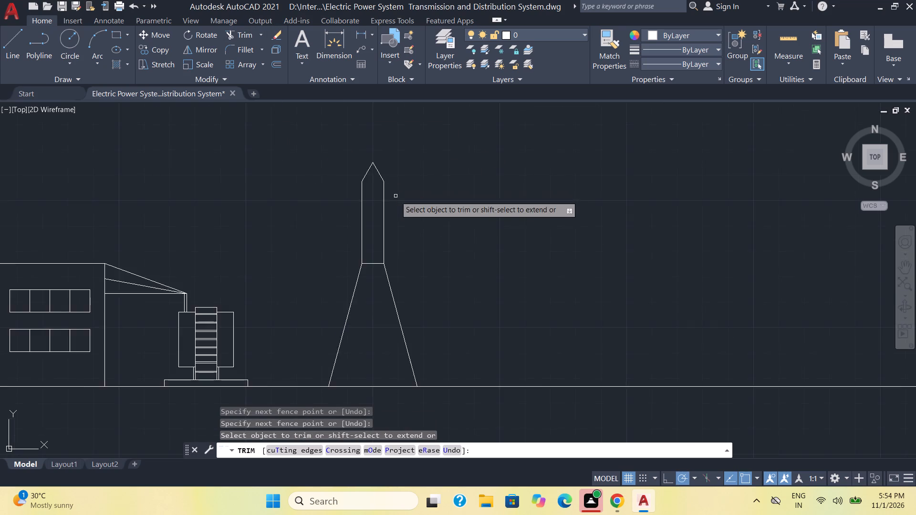
{"action": "scroll", "coordinate": [400, 216], "scroll_direction": "down", "scroll_amount": 2}
{"action": "middle_click_drag", "start_coordinate": [408, 231], "coordinate": [375, 222]}
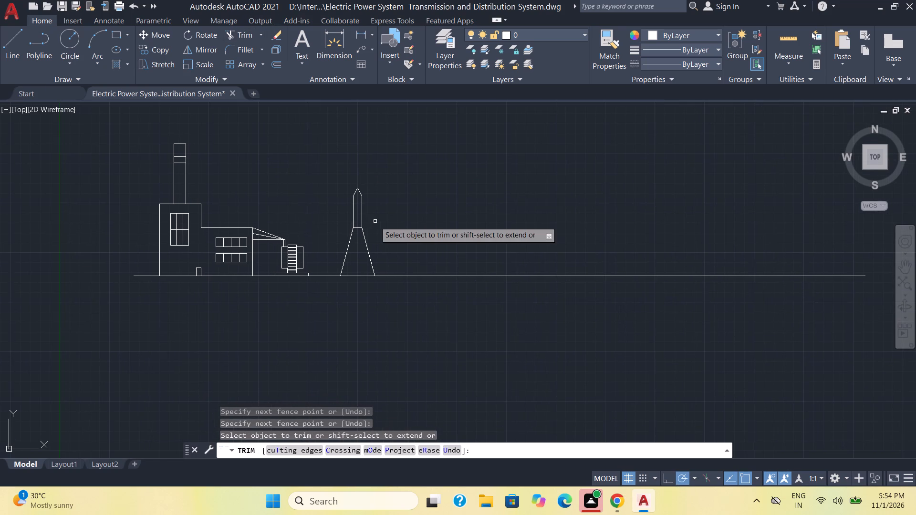
{"action": "scroll", "coordinate": [375, 221], "scroll_direction": "up", "scroll_amount": 3}
{"action": "scroll", "coordinate": [374, 222], "scroll_direction": "down", "scroll_amount": 1}
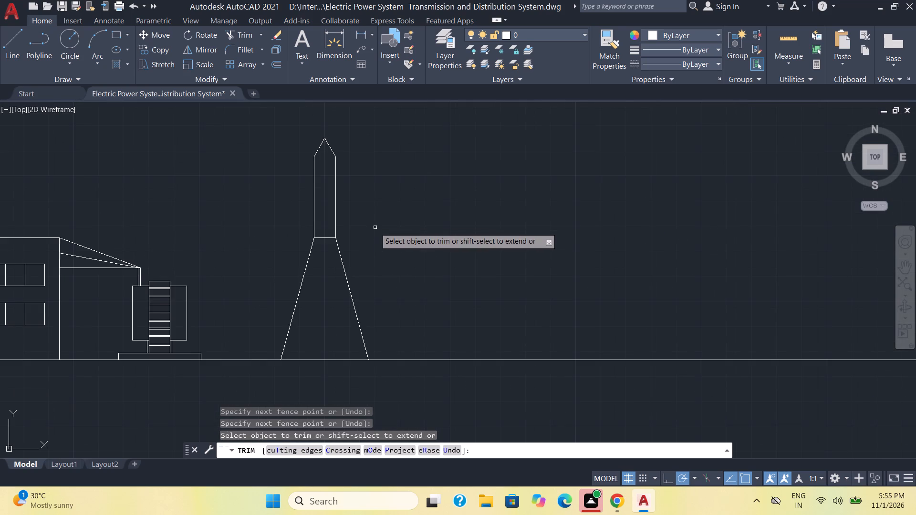
{"action": "middle_click_drag", "start_coordinate": [376, 227], "coordinate": [389, 195]}
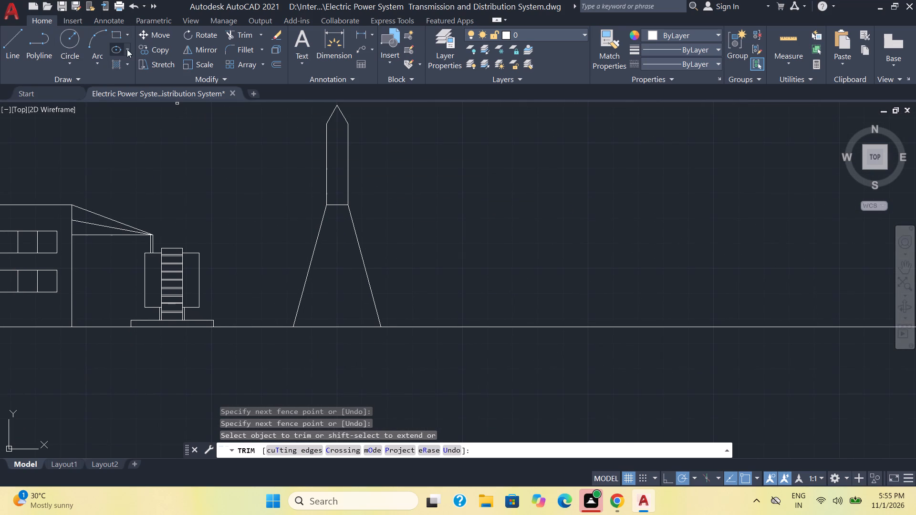
{"action": "left_click", "coordinate": [126, 49]}
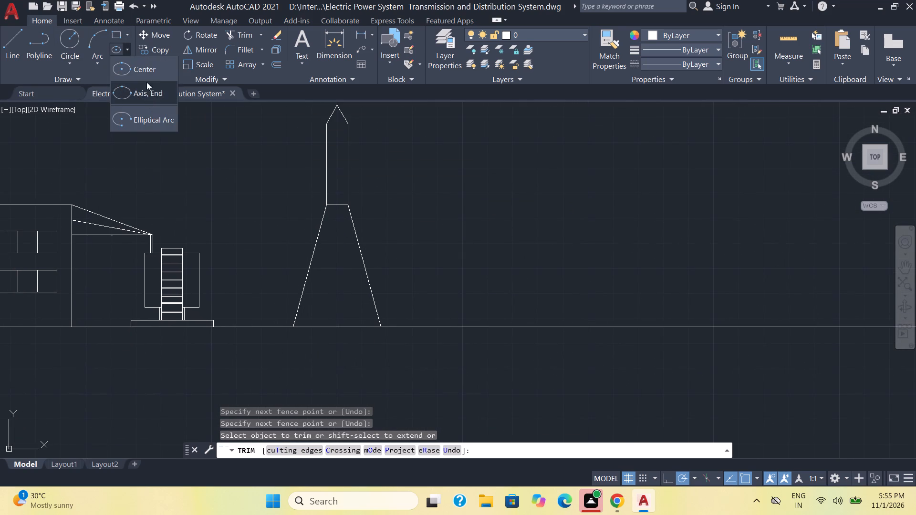
{"action": "left_click", "coordinate": [126, 33]}
{"action": "left_click", "coordinate": [131, 72]}
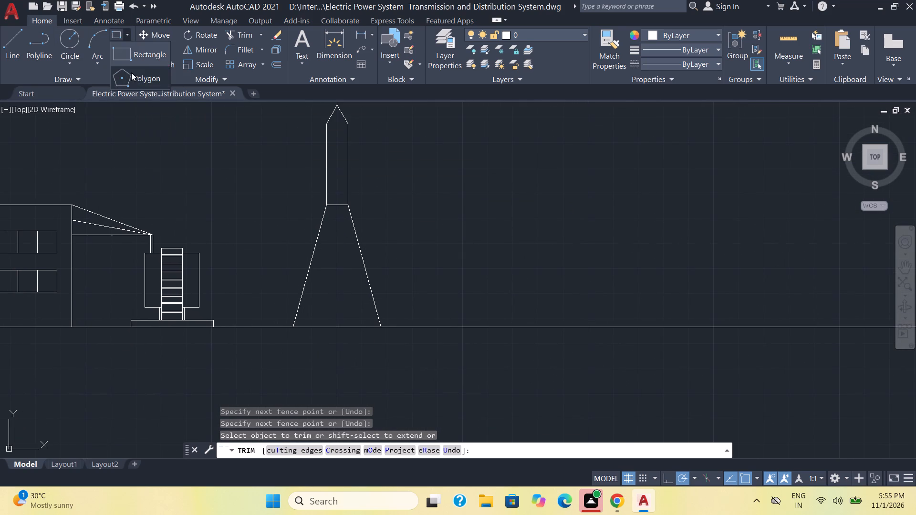
{"action": "key", "text": "3"}
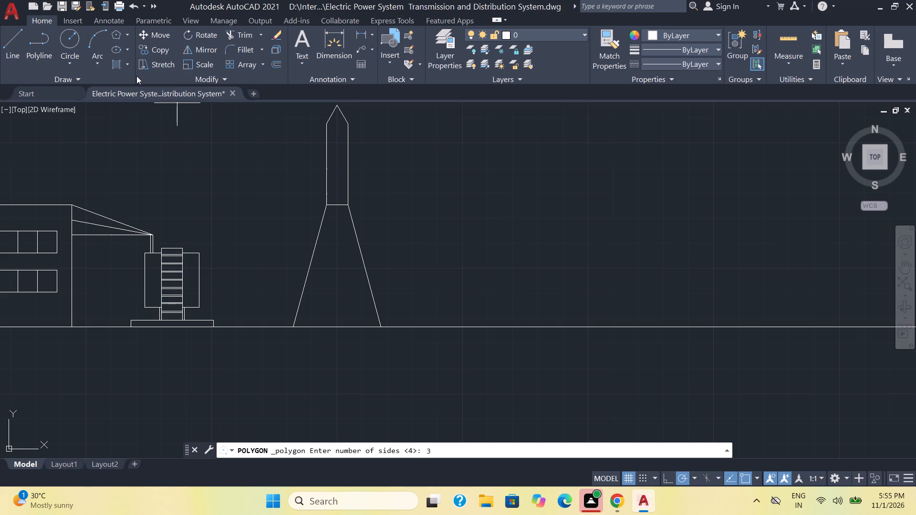
{"action": "key", "text": "Return"}
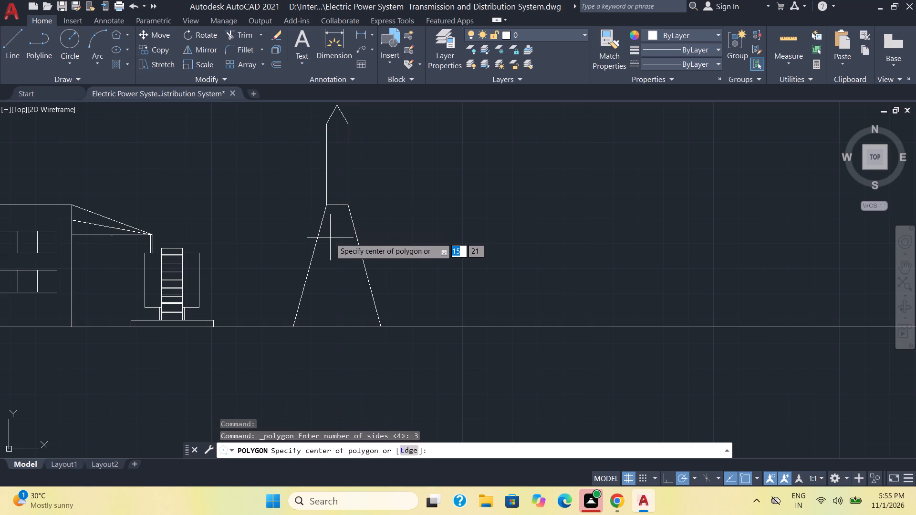
{"action": "left_click", "coordinate": [336, 205]}
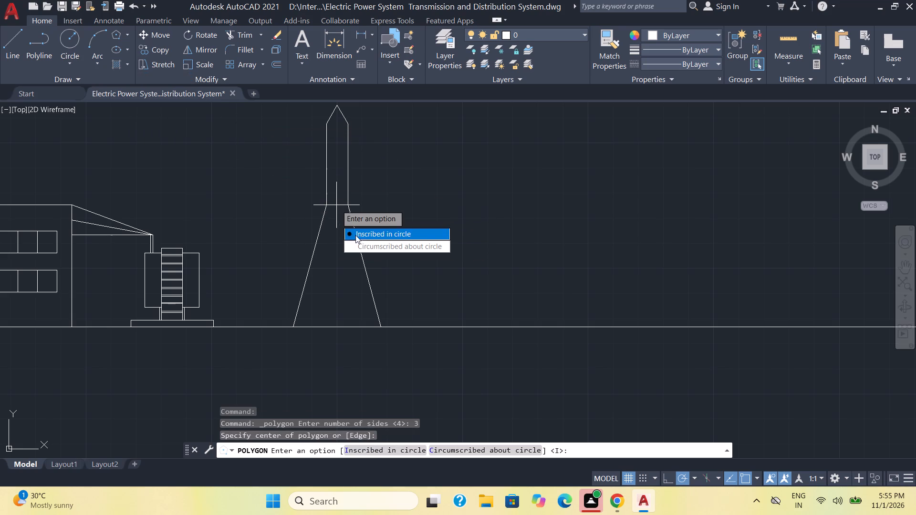
{"action": "left_click_drag", "start_coordinate": [367, 244], "coordinate": [336, 205]}
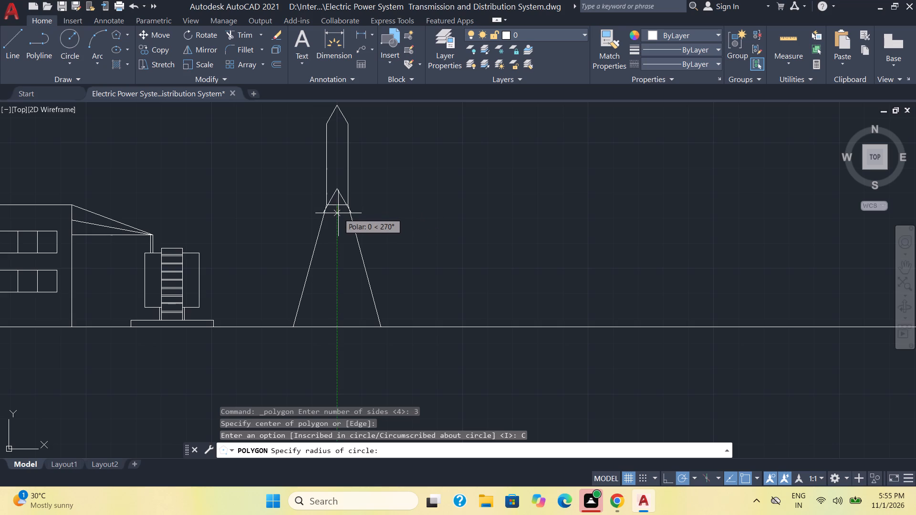
{"action": "left_click", "coordinate": [338, 213]}
Move the triangle down so its apex sits on the midpoint of the line joining the tower legs' tops.
{"action": "left_click", "coordinate": [340, 222]}
{"action": "left_click", "coordinate": [336, 213]}
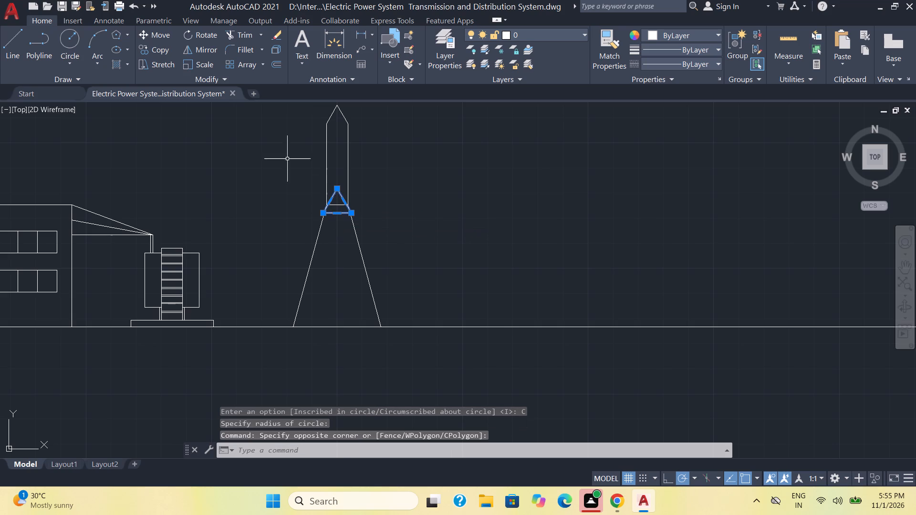
{"action": "left_click", "coordinate": [159, 36]}
{"action": "left_click", "coordinate": [337, 191]}
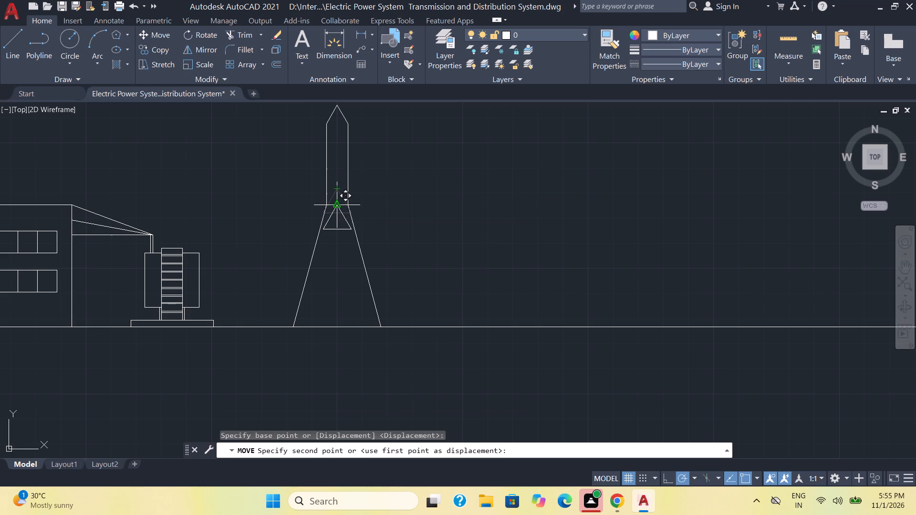
{"action": "left_click", "coordinate": [335, 206]}
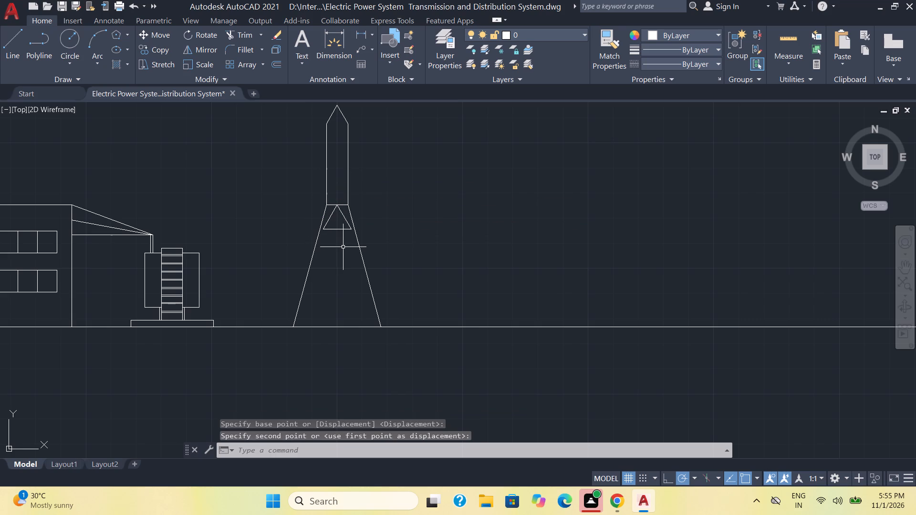
Scale the triangle up from its apex until its bottom corners reach the slanted tower legs.
{"action": "scroll", "coordinate": [344, 246], "scroll_direction": "up", "scroll_amount": 2}
{"action": "middle_click_drag", "start_coordinate": [339, 245], "coordinate": [349, 233]}
{"action": "left_click", "coordinate": [359, 209]}
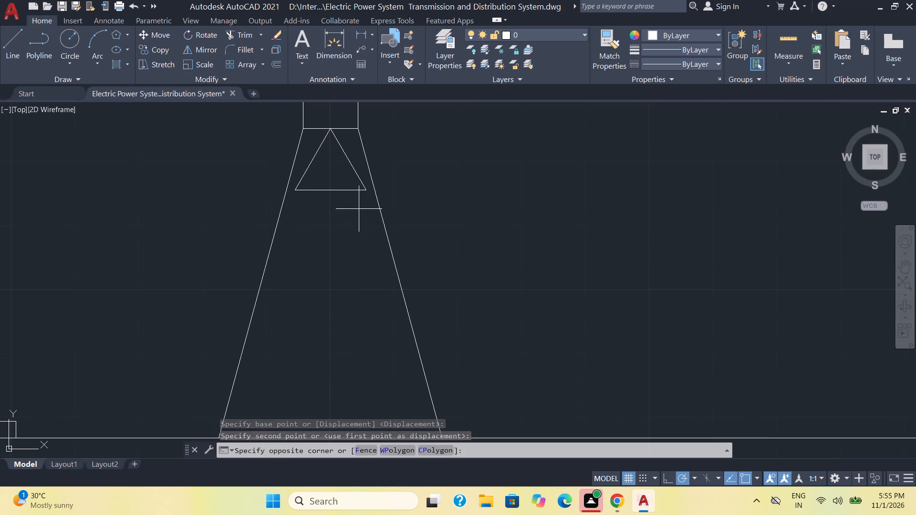
{"action": "left_click", "coordinate": [336, 185]}
{"action": "left_click", "coordinate": [195, 66]}
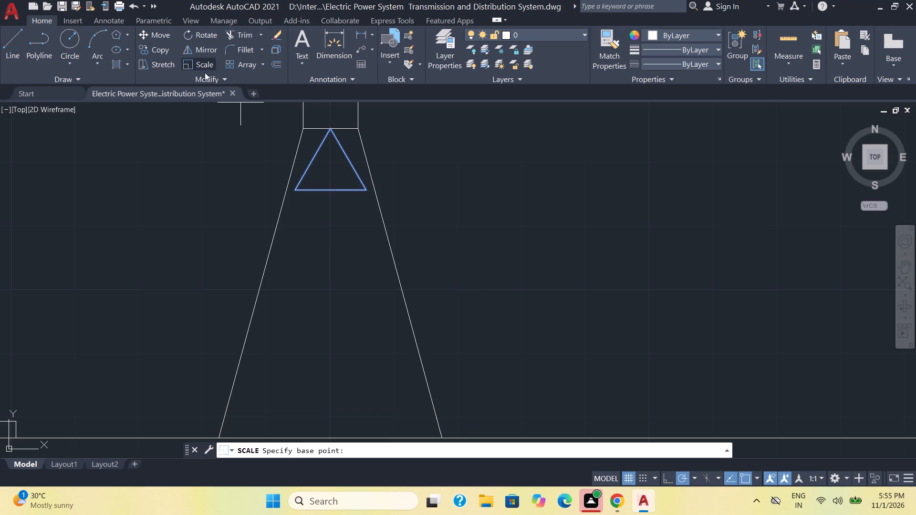
{"action": "left_click", "coordinate": [330, 126]}
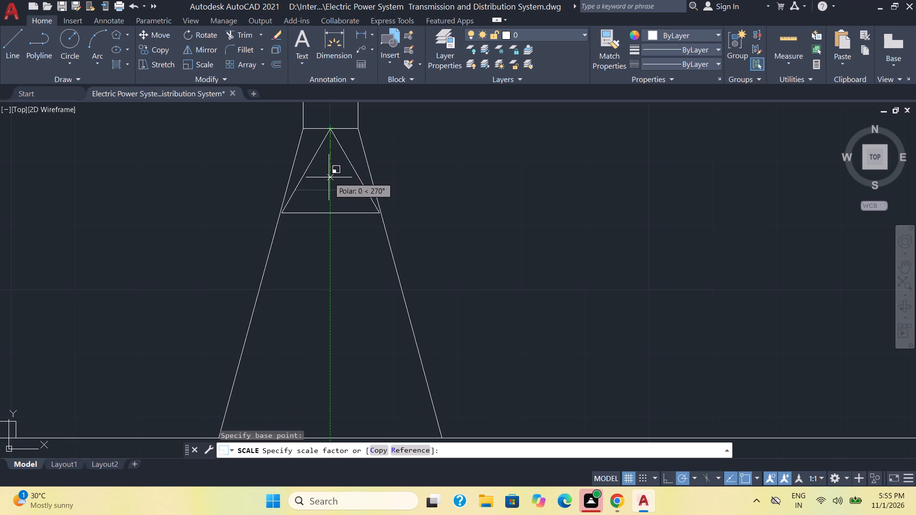
{"action": "left_click", "coordinate": [329, 177]}
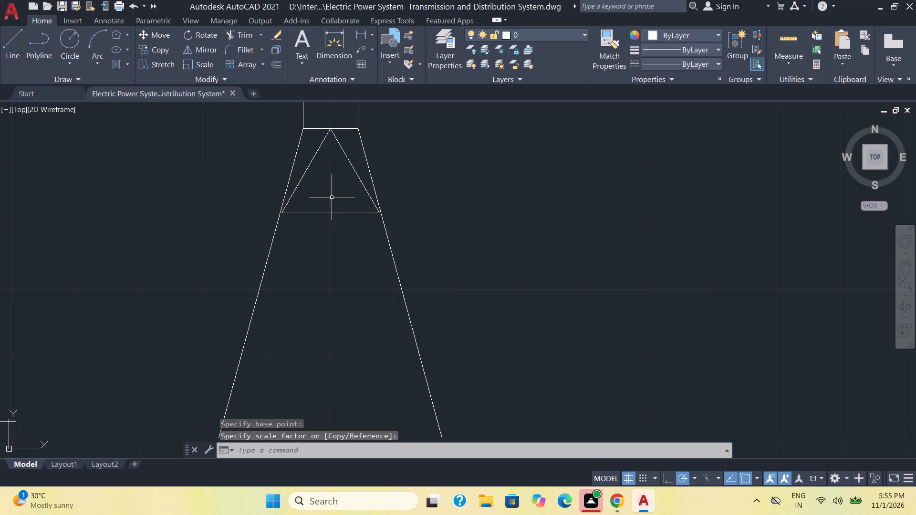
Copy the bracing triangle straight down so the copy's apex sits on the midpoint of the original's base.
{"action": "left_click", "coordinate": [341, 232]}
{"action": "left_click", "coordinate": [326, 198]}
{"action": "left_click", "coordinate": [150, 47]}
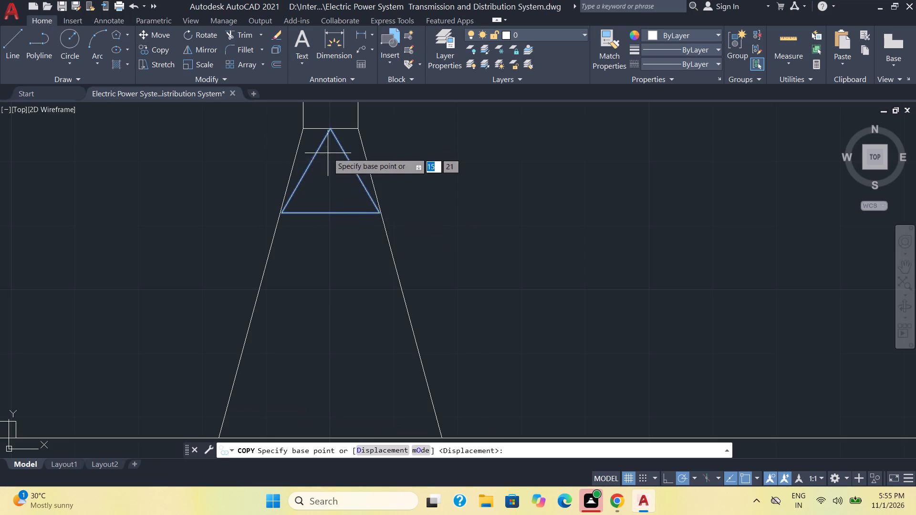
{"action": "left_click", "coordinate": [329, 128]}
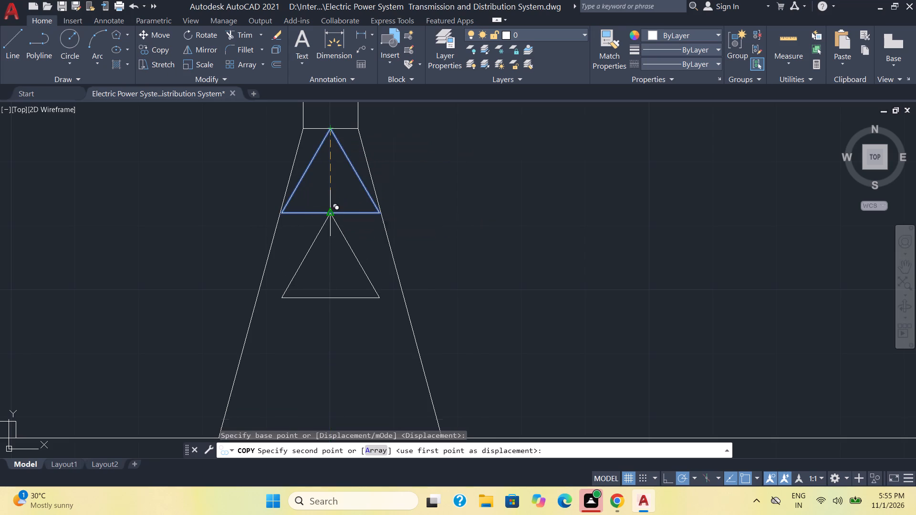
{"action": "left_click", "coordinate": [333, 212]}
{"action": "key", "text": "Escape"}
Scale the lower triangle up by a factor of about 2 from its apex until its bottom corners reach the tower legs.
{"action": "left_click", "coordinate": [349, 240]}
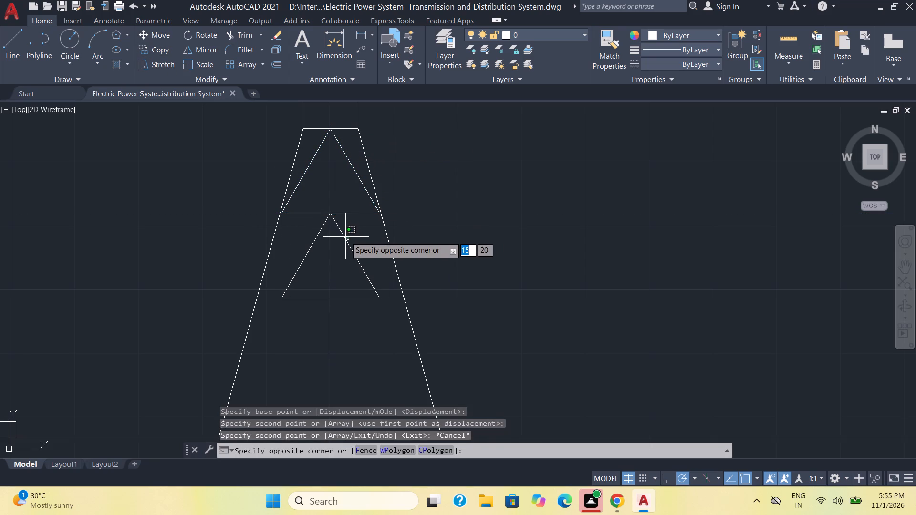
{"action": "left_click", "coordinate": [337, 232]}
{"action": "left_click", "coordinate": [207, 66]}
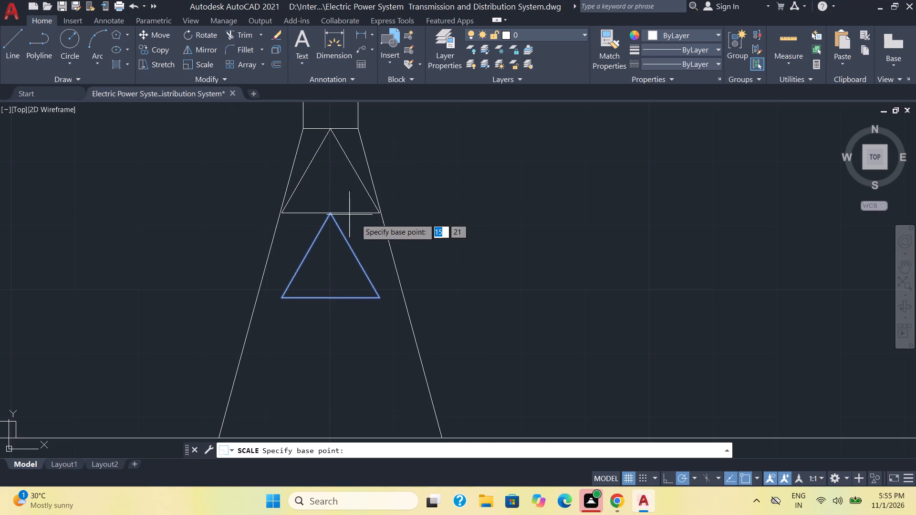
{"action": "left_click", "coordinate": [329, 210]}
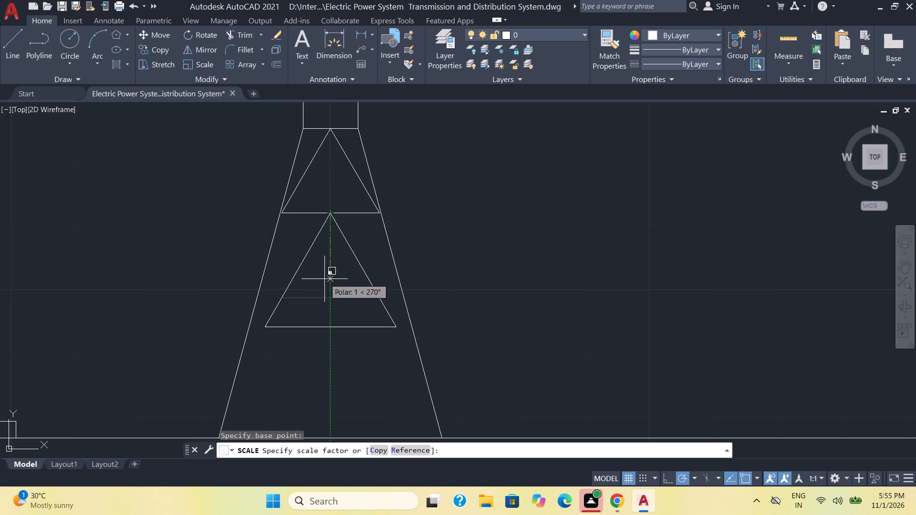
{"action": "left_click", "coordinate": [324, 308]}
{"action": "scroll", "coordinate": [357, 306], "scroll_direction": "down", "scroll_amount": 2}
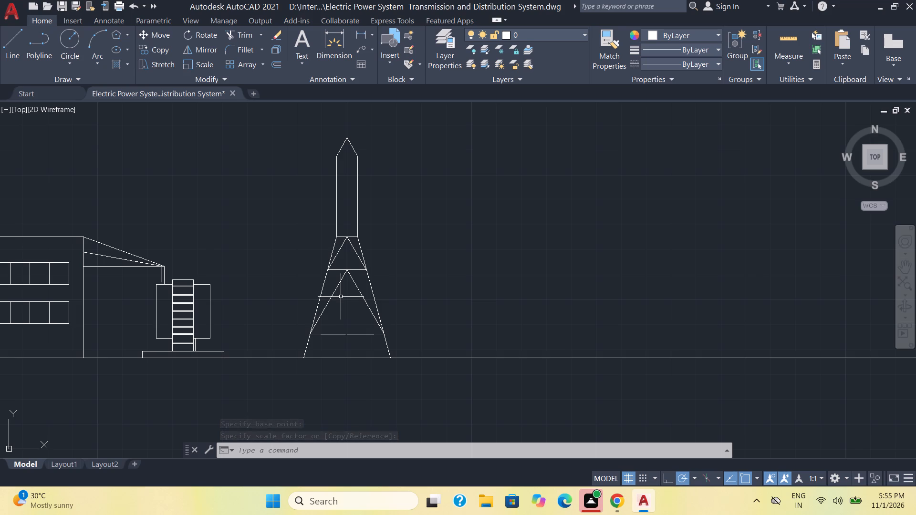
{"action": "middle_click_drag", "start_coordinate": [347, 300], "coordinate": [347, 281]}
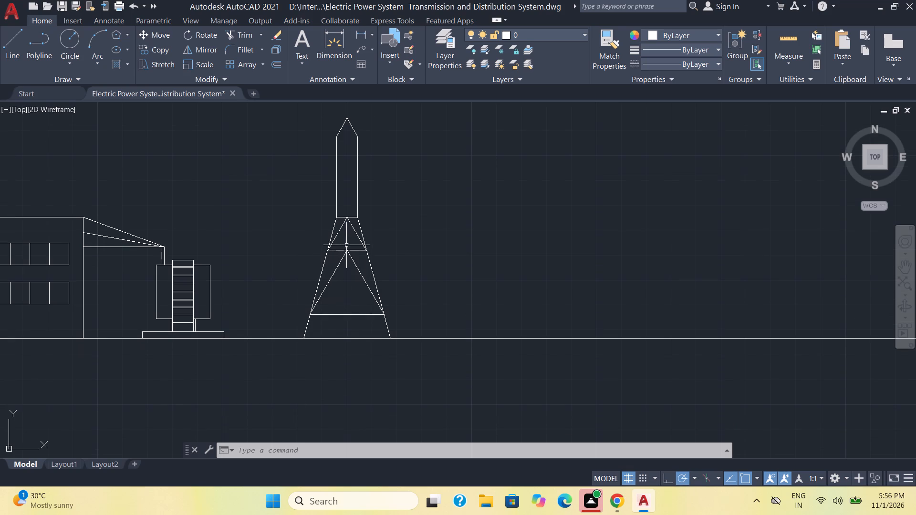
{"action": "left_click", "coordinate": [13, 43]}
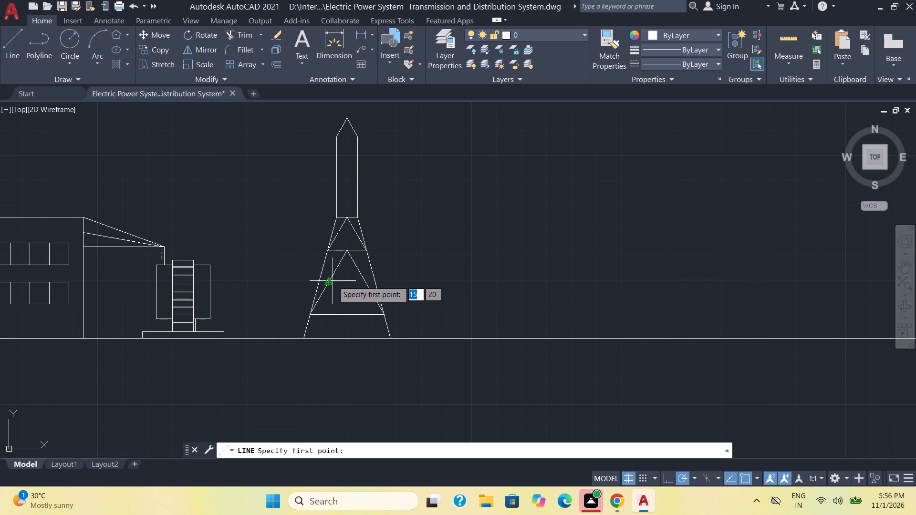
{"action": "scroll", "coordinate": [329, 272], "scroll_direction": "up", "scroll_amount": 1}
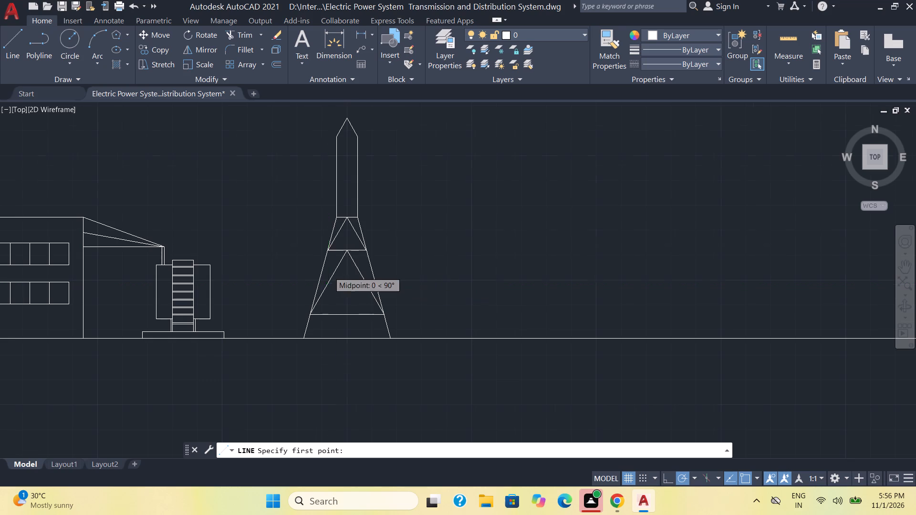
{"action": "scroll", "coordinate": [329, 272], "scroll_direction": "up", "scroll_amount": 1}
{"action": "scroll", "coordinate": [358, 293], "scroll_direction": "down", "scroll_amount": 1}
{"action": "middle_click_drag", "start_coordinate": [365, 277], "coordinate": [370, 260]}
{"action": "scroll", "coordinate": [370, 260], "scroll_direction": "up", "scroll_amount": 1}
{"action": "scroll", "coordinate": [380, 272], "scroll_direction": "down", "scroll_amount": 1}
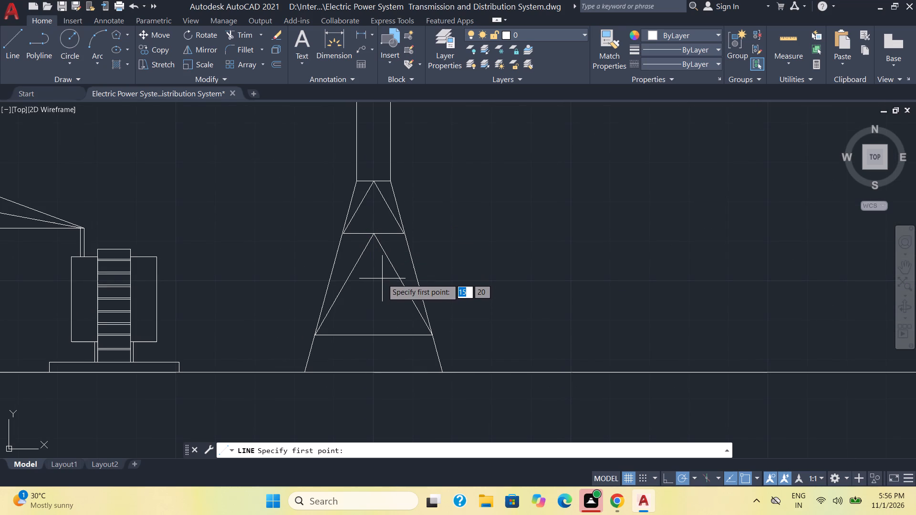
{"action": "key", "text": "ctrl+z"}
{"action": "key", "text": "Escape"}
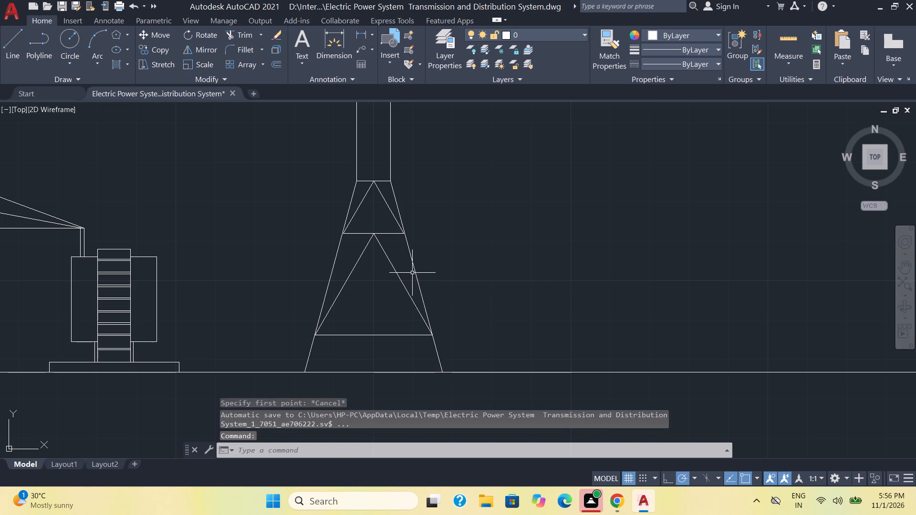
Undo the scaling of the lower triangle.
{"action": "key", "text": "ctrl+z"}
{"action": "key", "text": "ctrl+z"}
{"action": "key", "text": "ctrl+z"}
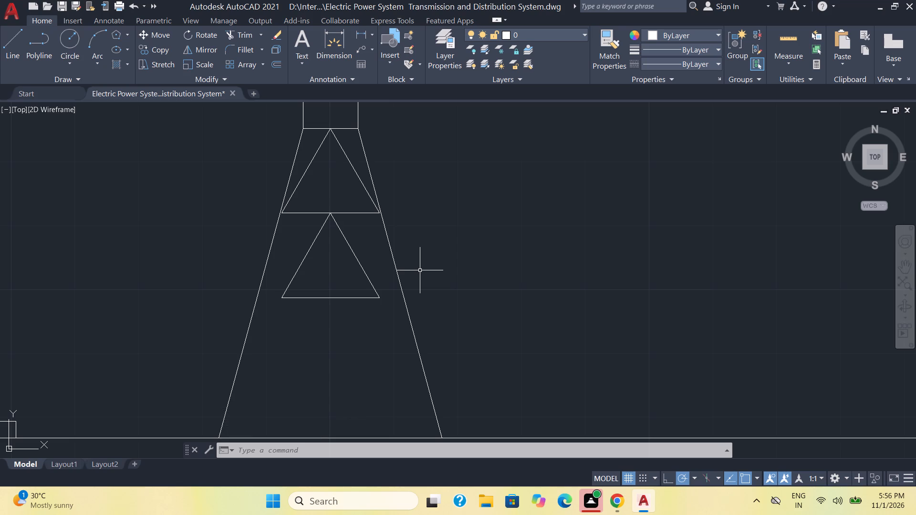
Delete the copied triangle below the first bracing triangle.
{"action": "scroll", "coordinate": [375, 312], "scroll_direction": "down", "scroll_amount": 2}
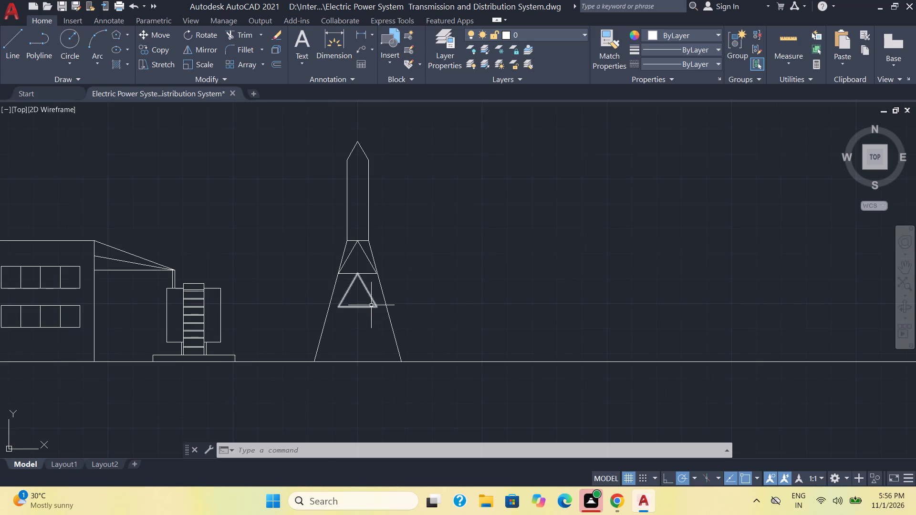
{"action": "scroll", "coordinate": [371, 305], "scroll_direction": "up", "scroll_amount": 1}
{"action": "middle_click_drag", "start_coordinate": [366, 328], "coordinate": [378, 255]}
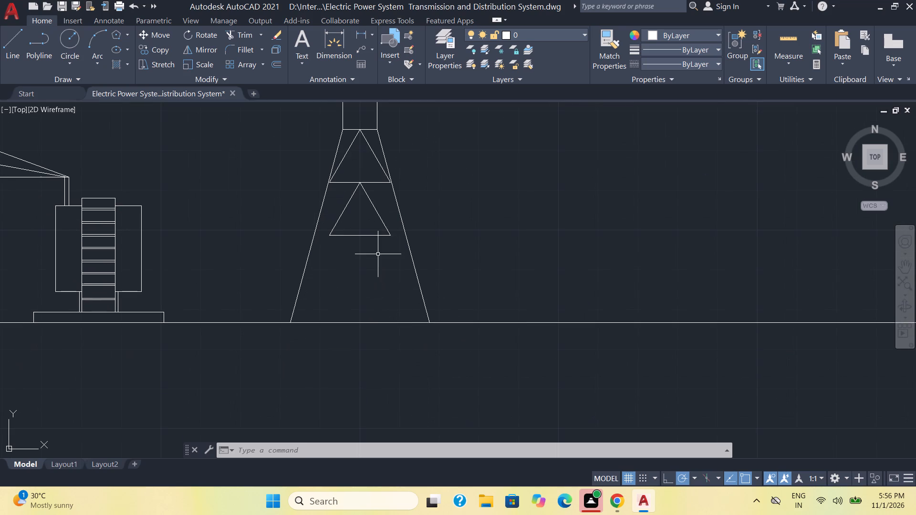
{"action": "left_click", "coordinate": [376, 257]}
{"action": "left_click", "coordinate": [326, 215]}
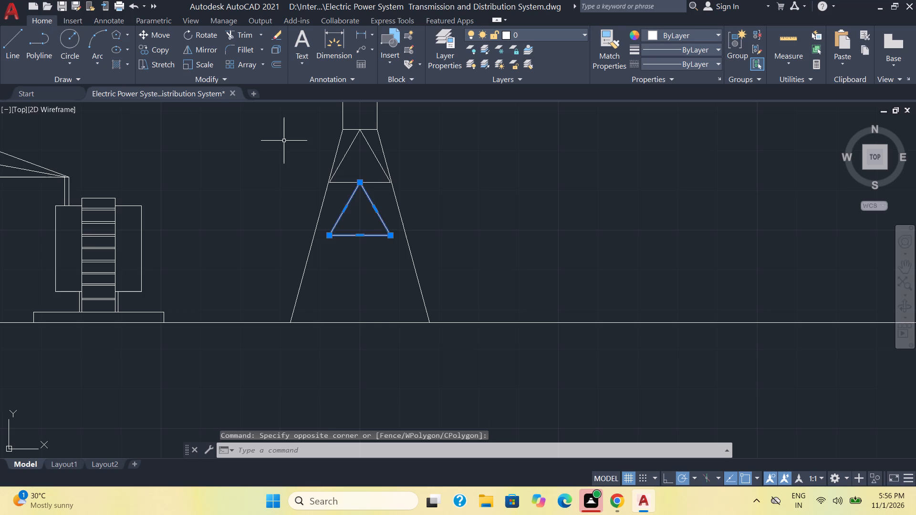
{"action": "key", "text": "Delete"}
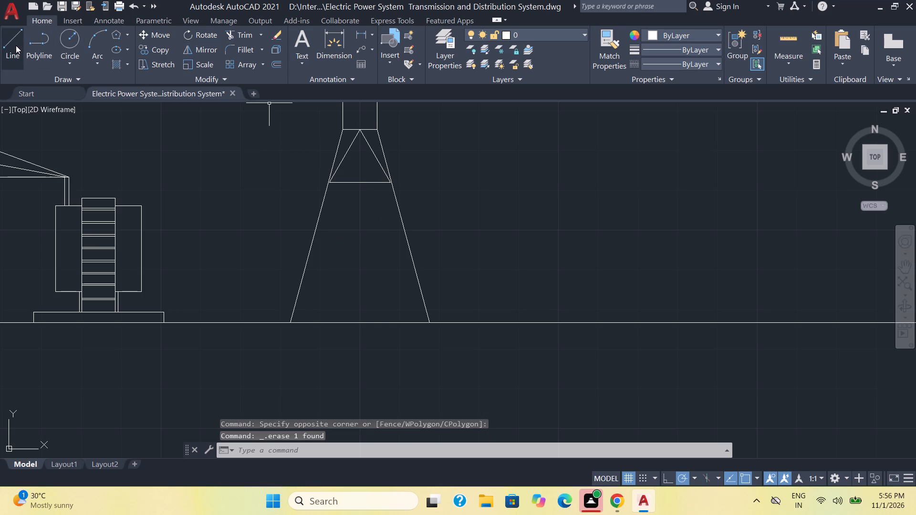
Draw a horizontal line joining the midpoints of the two slanted tower legs.
{"action": "left_click", "coordinate": [12, 45]}
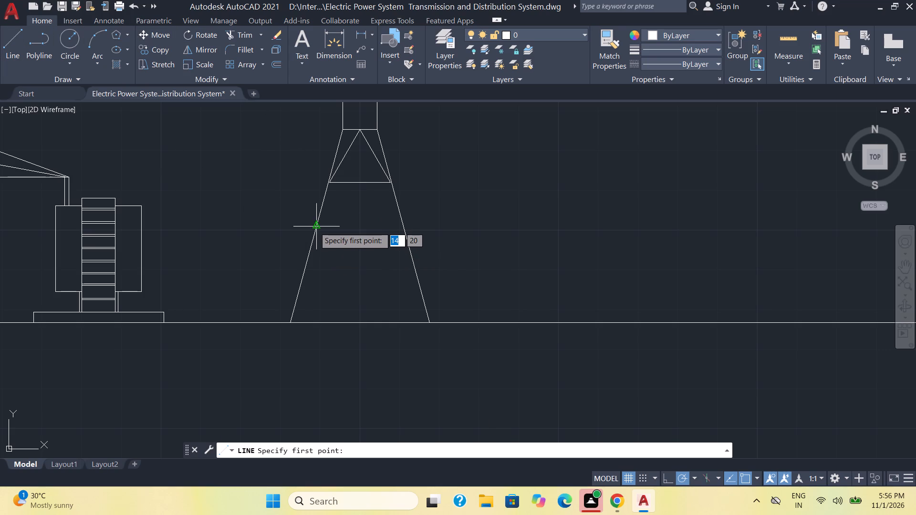
{"action": "left_click", "coordinate": [314, 227]}
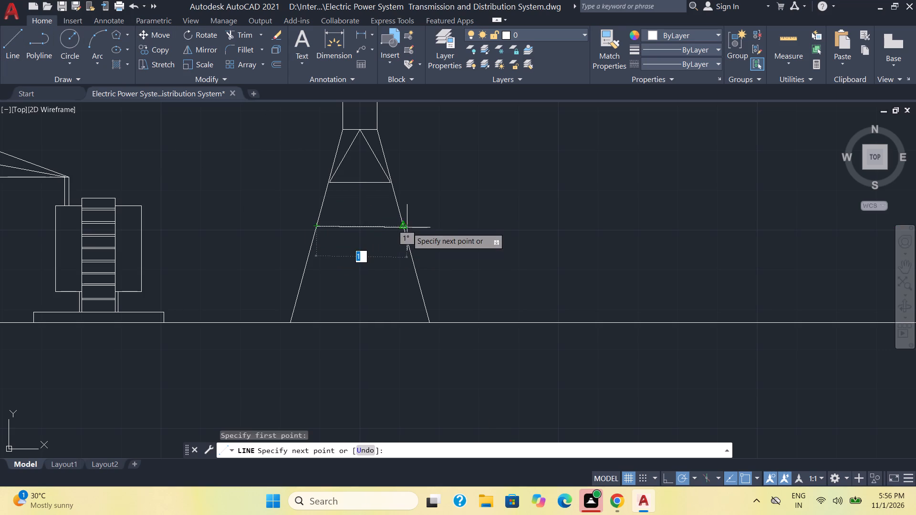
{"action": "left_click", "coordinate": [405, 228]}
{"action": "key", "text": "space"}
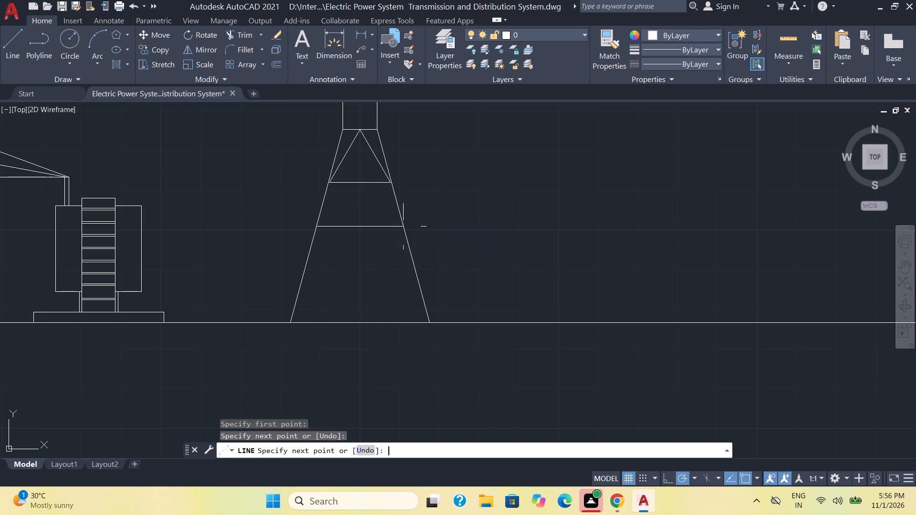
Draw a horizontal line about 2 units long across both legs, between the mid-height brace and the ground, overhanging each side.
{"action": "left_click", "coordinate": [9, 47]}
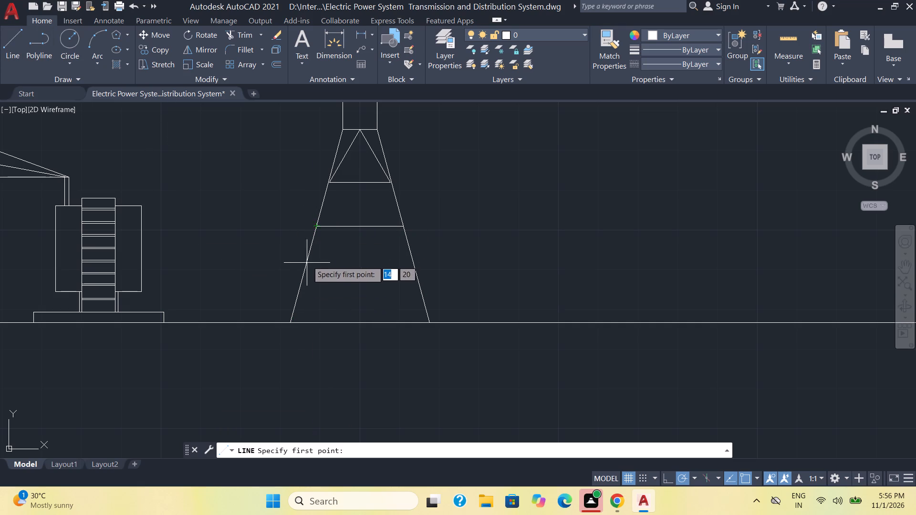
{"action": "left_click", "coordinate": [283, 271]}
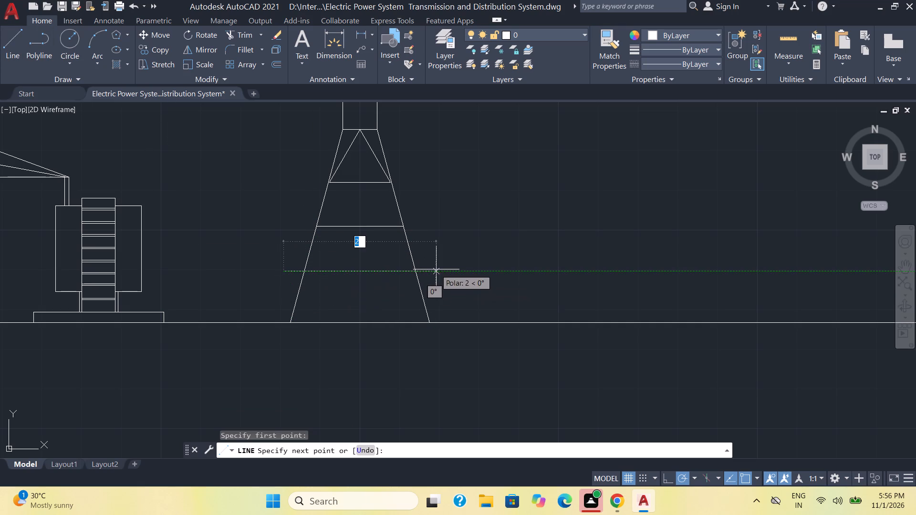
{"action": "left_click", "coordinate": [436, 272]}
{"action": "key", "text": "space"}
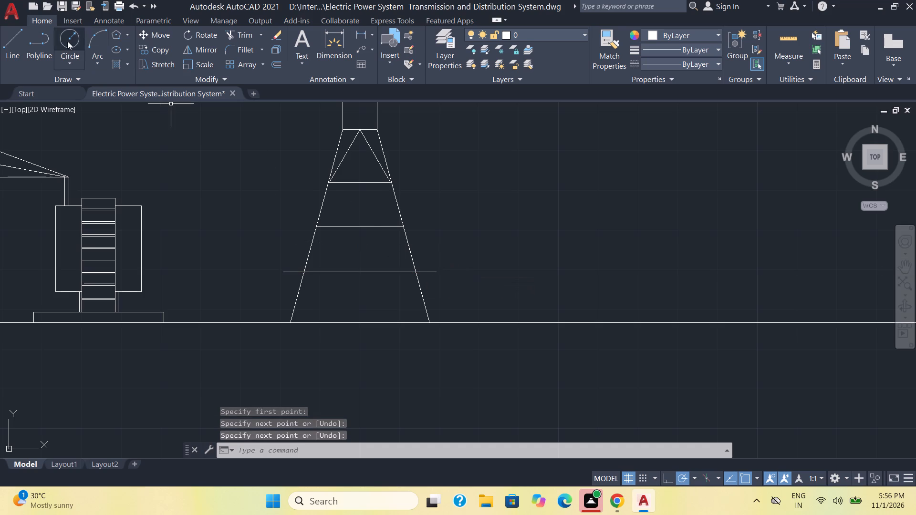
Draw two diagonals from where the lowest horizontal line crosses the legs, meeting at the midpoint of the brace above.
{"action": "left_click", "coordinate": [11, 45]}
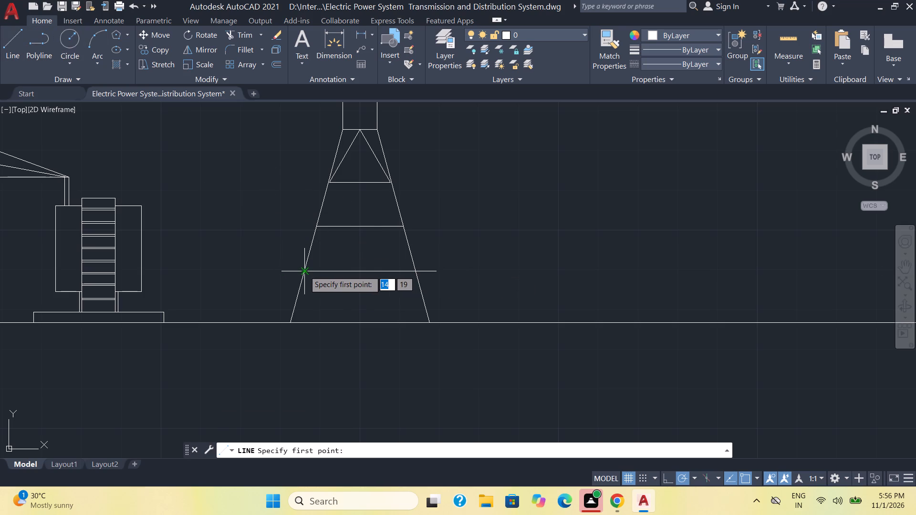
{"action": "left_click", "coordinate": [304, 271]}
{"action": "left_click", "coordinate": [358, 224]}
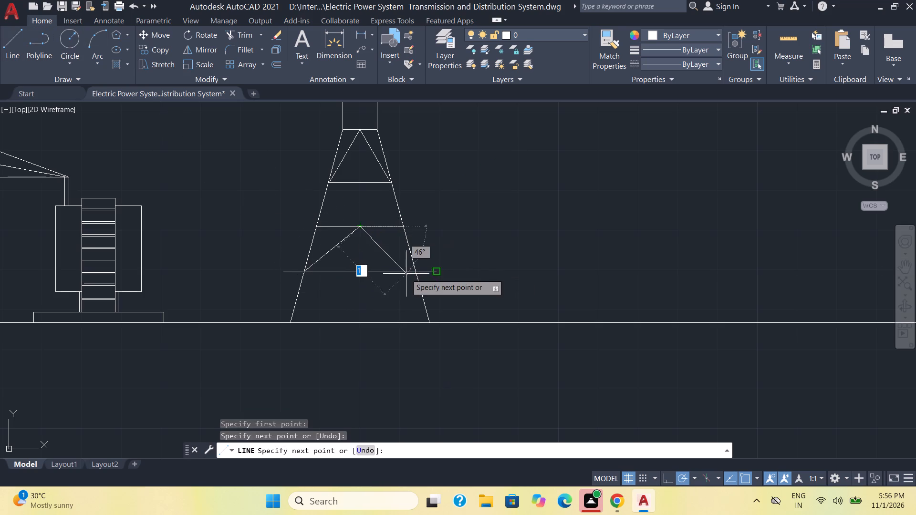
{"action": "left_click", "coordinate": [415, 272]}
{"action": "key", "text": "space"}
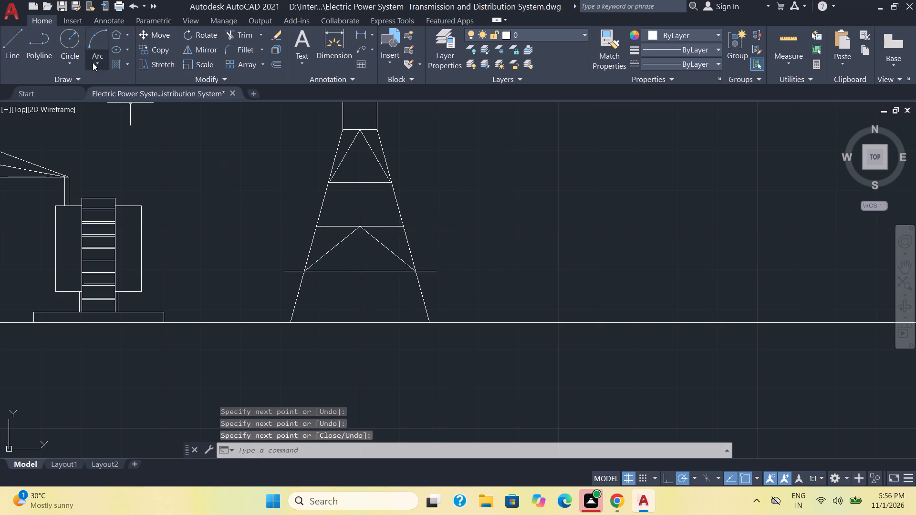
Draw two diagonals from the ends of the mid-height brace, meeting at the midpoint of the top triangle's base.
{"action": "left_click", "coordinate": [1, 45]}
{"action": "key", "text": "space"}
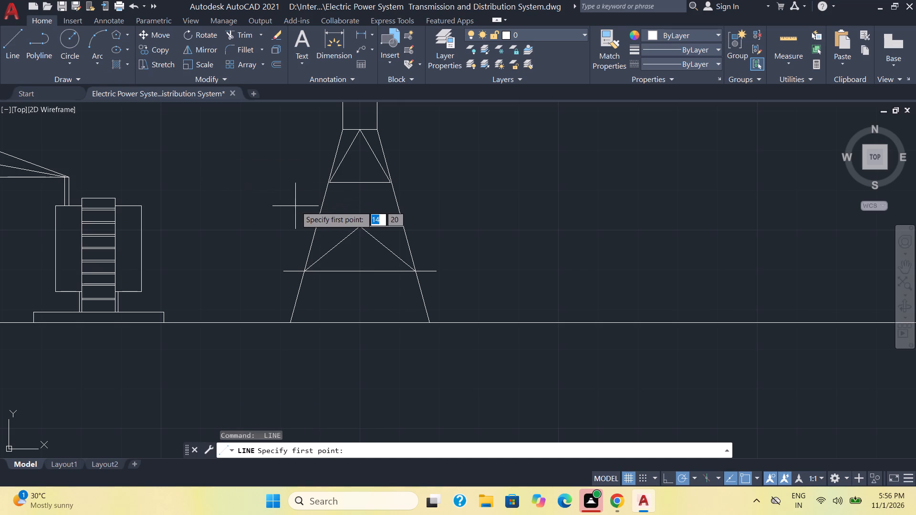
{"action": "left_click", "coordinate": [314, 227]}
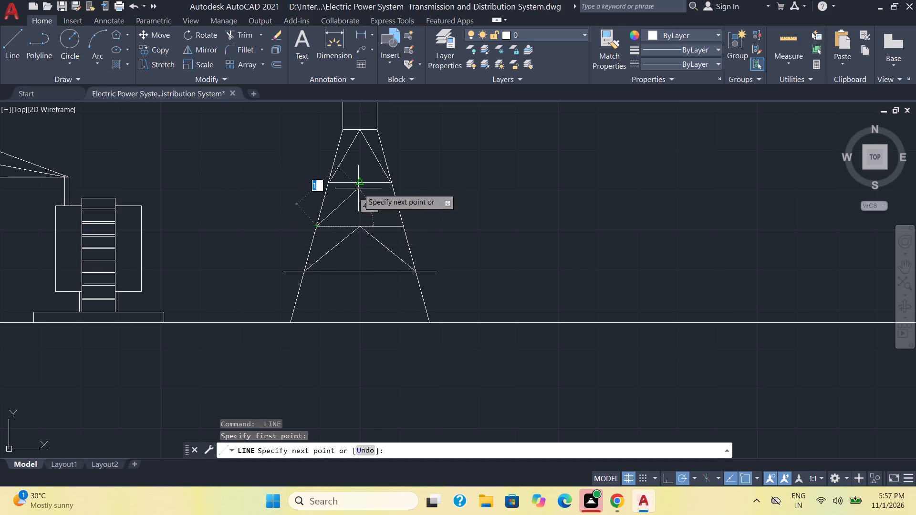
{"action": "left_click", "coordinate": [362, 180]}
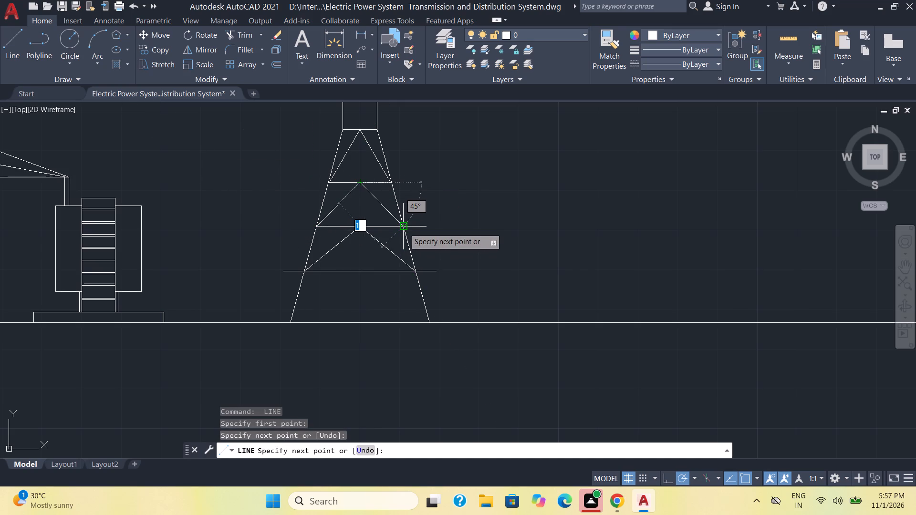
{"action": "left_click", "coordinate": [404, 228]}
{"action": "key", "text": "space"}
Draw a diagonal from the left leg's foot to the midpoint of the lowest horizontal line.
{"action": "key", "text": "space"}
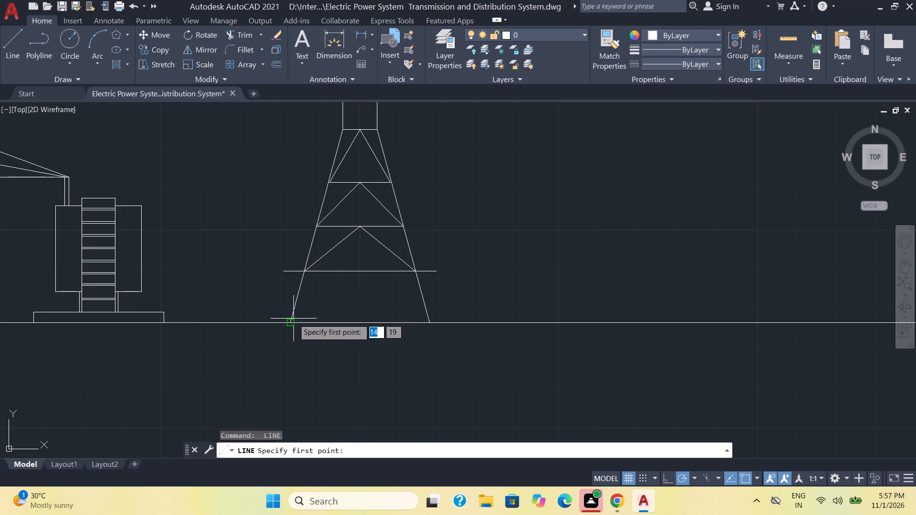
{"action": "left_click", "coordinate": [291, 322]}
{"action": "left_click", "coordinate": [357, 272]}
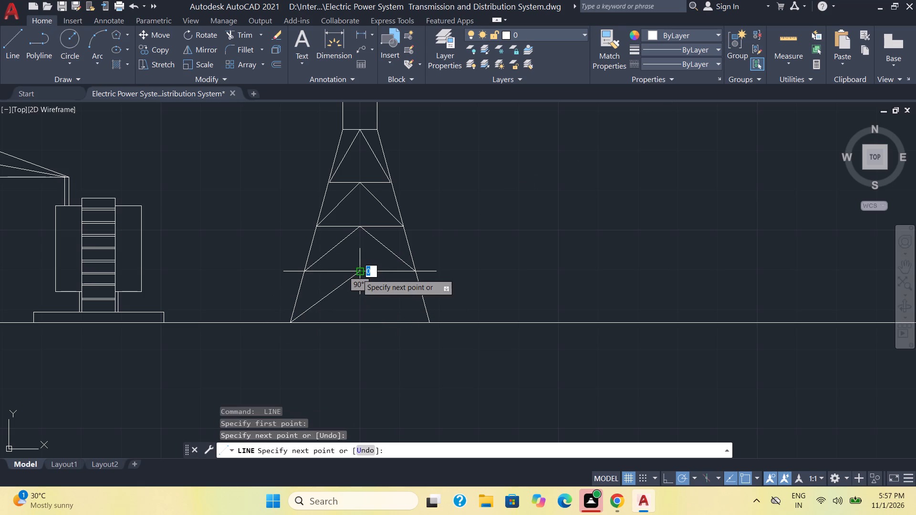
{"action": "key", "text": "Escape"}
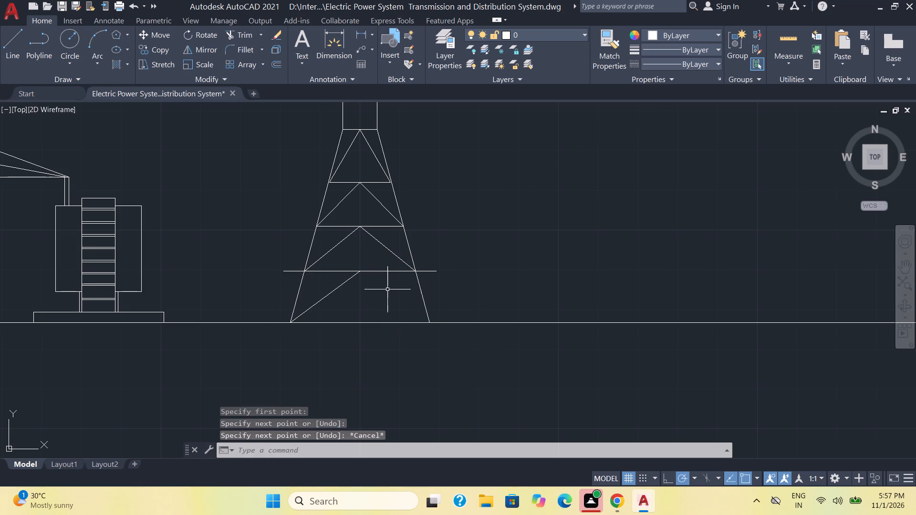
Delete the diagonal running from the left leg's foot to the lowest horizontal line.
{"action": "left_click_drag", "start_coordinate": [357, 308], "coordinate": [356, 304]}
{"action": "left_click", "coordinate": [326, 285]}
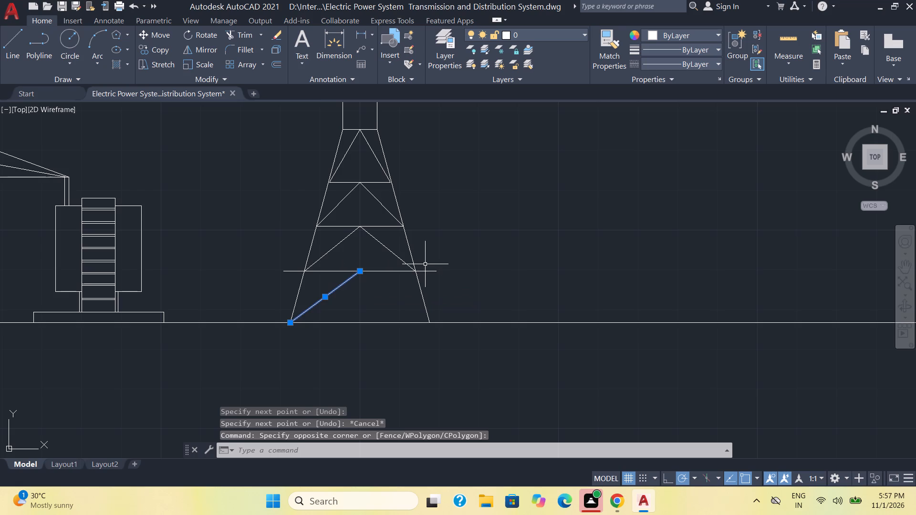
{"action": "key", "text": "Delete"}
Trim the lowest horizontal brace's overhanging ends outside both tower legs.
{"action": "left_click", "coordinate": [244, 34]}
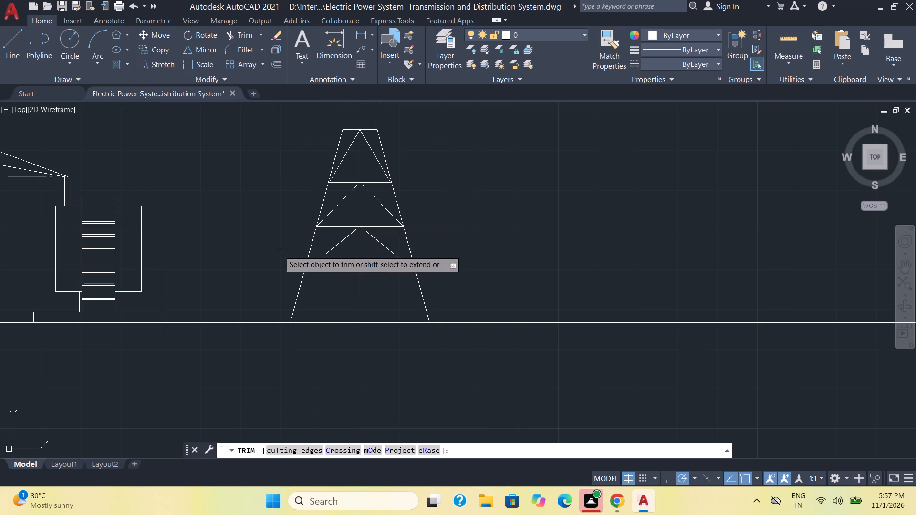
{"action": "left_click", "coordinate": [287, 271]}
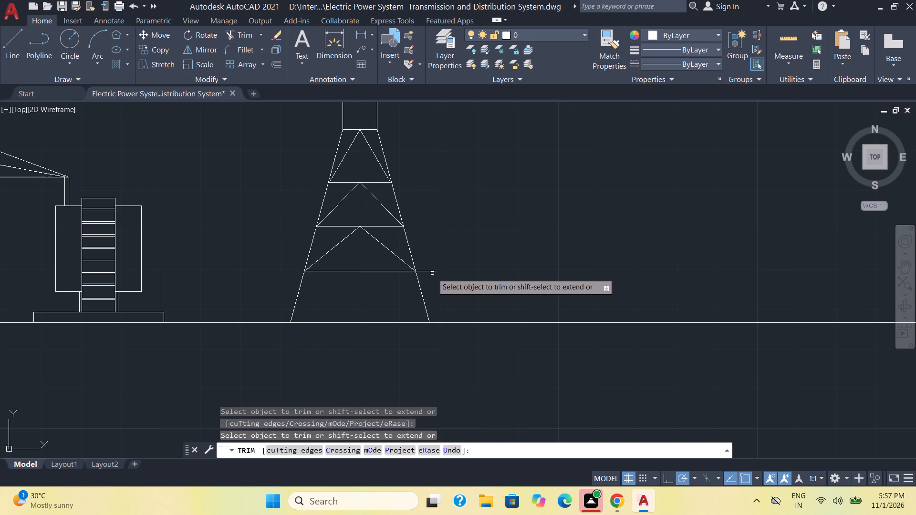
{"action": "left_click", "coordinate": [431, 271]}
Trim away the two diagonals in the panel directly below the tower's rectangular upper shaft.
{"action": "scroll", "coordinate": [430, 238], "scroll_direction": "up", "scroll_amount": 1}
{"action": "middle_click_drag", "start_coordinate": [432, 237], "coordinate": [433, 237]}
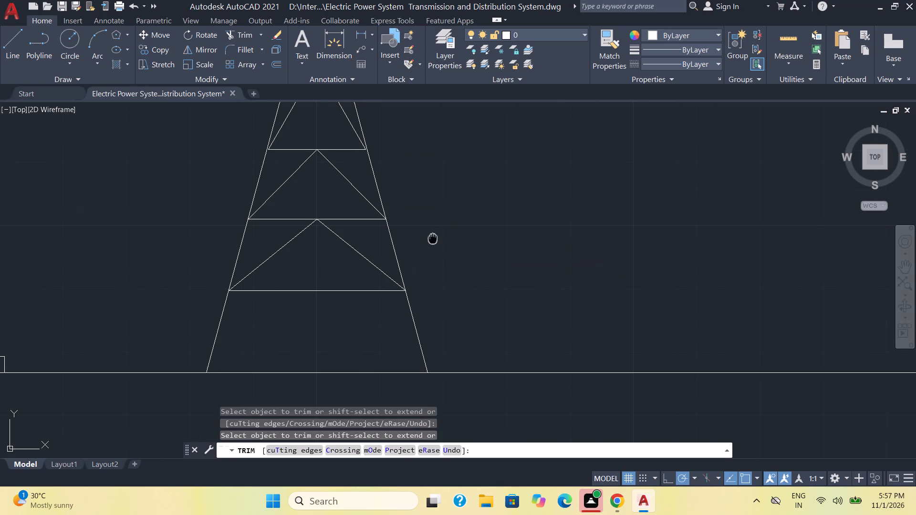
{"action": "middle_click_drag", "start_coordinate": [433, 237], "coordinate": [462, 311]}
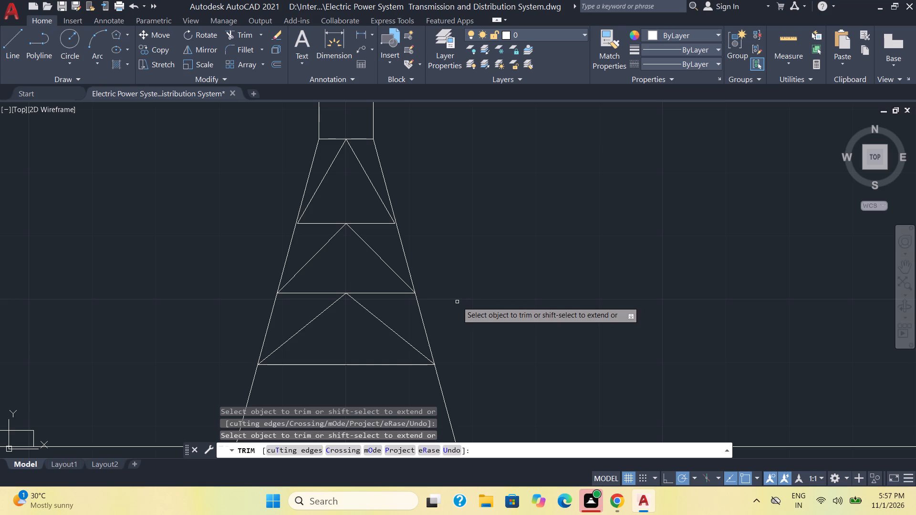
{"action": "left_click", "coordinate": [376, 190]}
{"action": "left_click", "coordinate": [321, 182]}
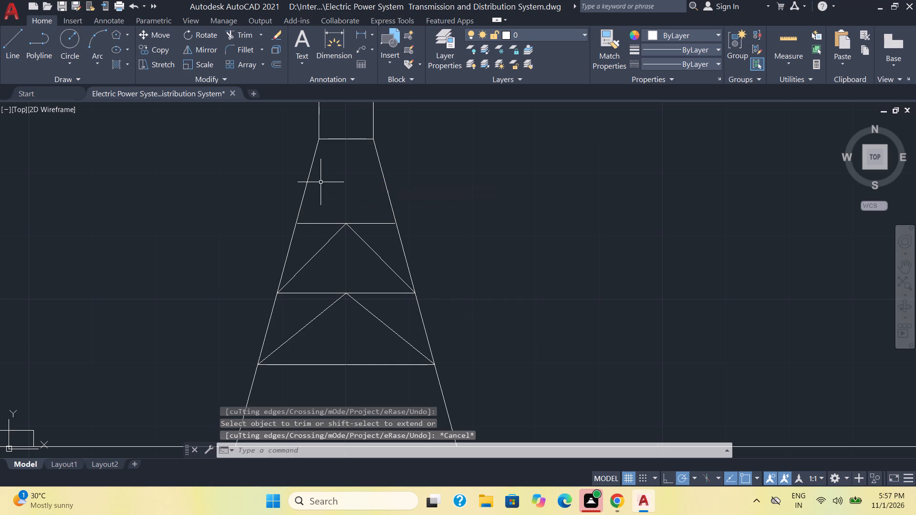
{"action": "key", "text": "Escape"}
Draw a horizontal line about 1 unit long across both legs, midway up the emptied panel below the shaft.
{"action": "left_click", "coordinate": [16, 52]}
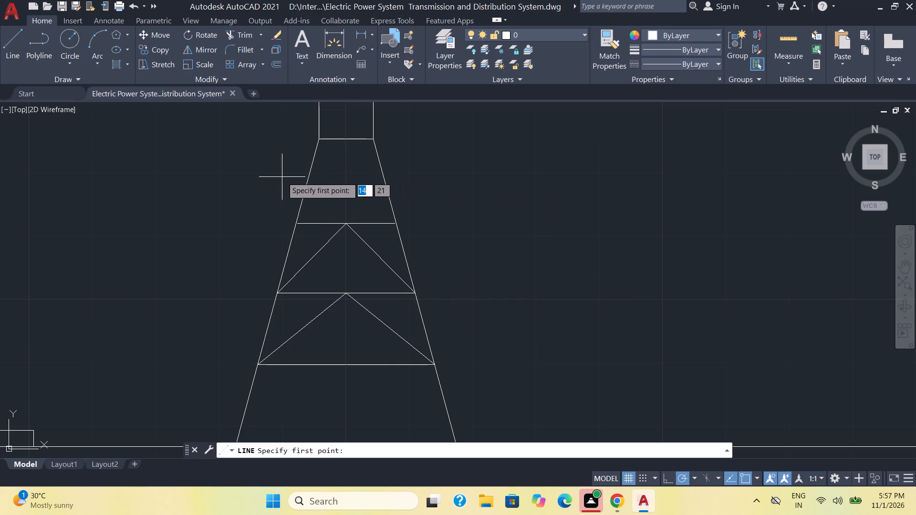
{"action": "left_click", "coordinate": [286, 179]}
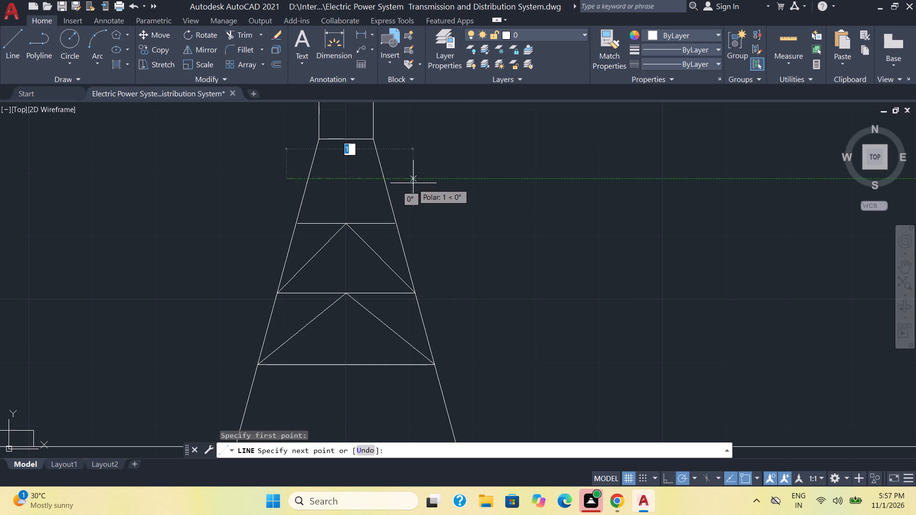
{"action": "left_click", "coordinate": [416, 183]}
{"action": "key", "text": "Escape"}
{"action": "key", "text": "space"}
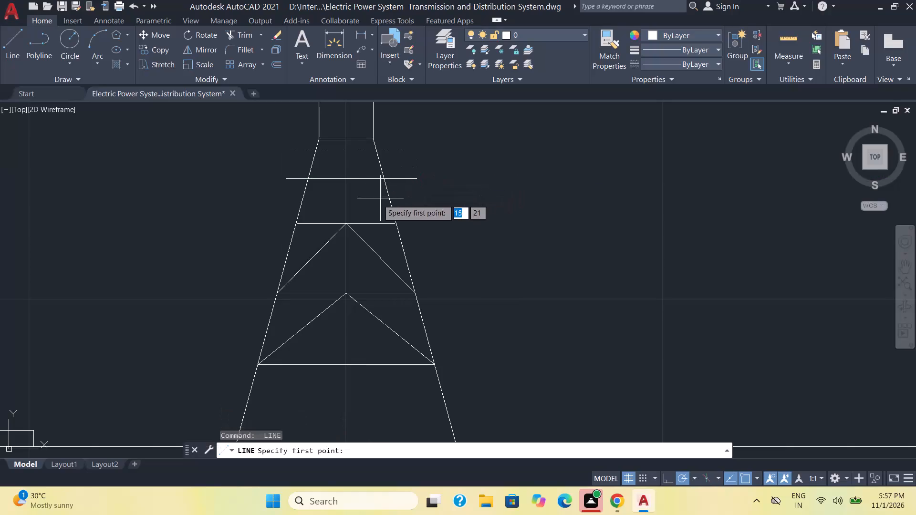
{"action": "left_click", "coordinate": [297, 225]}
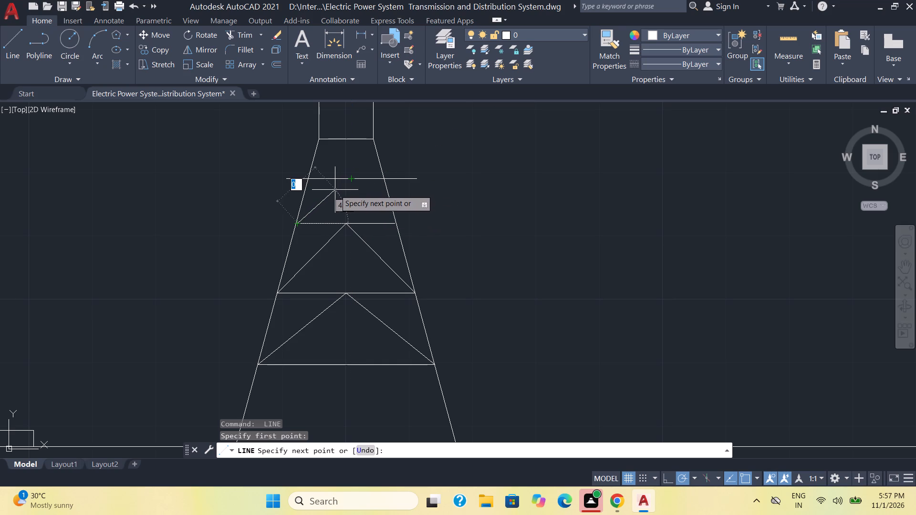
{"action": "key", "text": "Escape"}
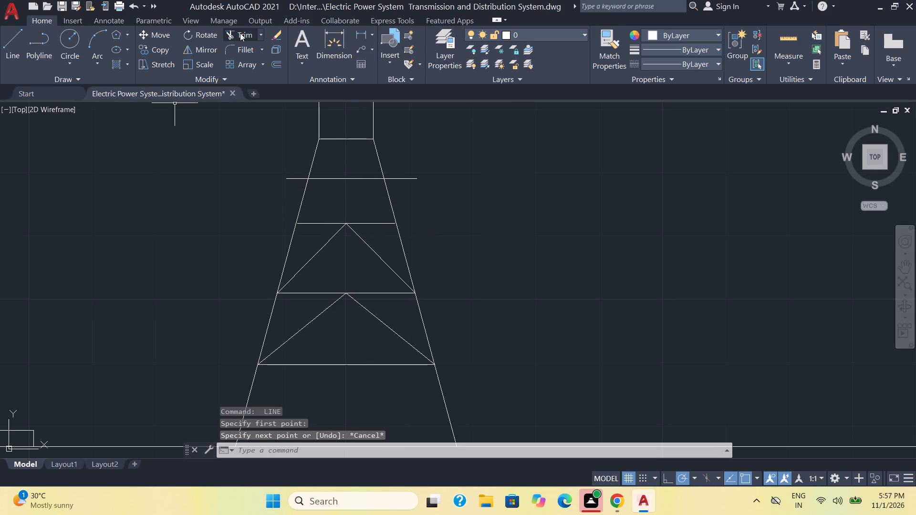
Trim the new horizontal brace's overhanging ends back to both tower legs.
{"action": "left_click", "coordinate": [240, 33]}
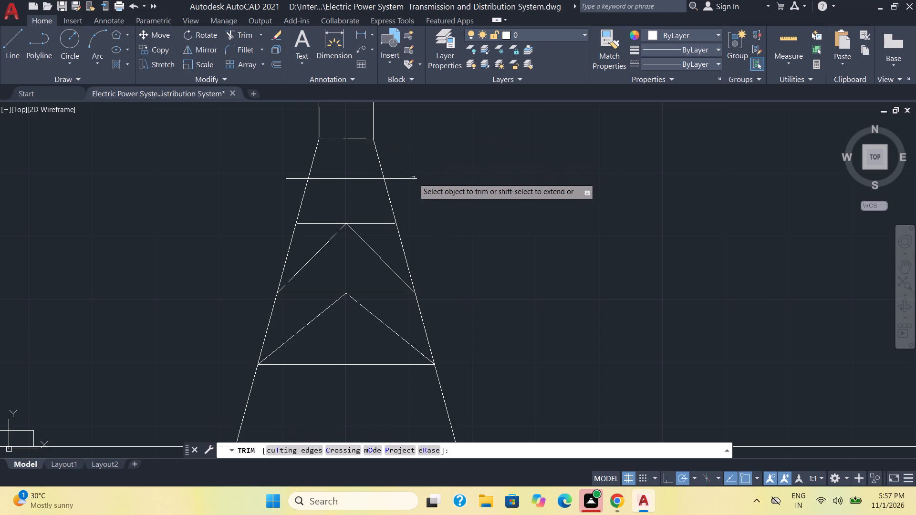
{"action": "left_click", "coordinate": [413, 179]}
{"action": "left_click", "coordinate": [299, 179]}
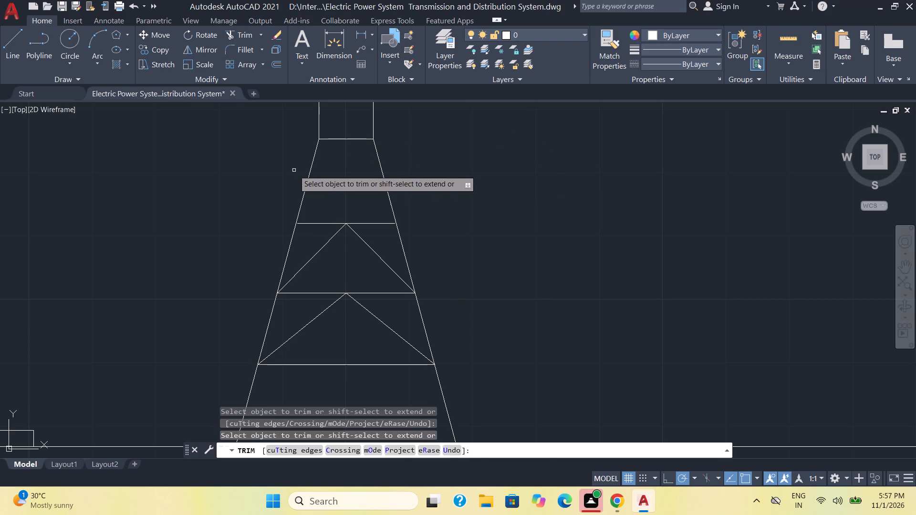
{"action": "key", "text": "Escape"}
Draw two diagonals from the ends of the brace below, meeting at the midpoint of the newly trimmed brace.
{"action": "left_click", "coordinate": [13, 54]}
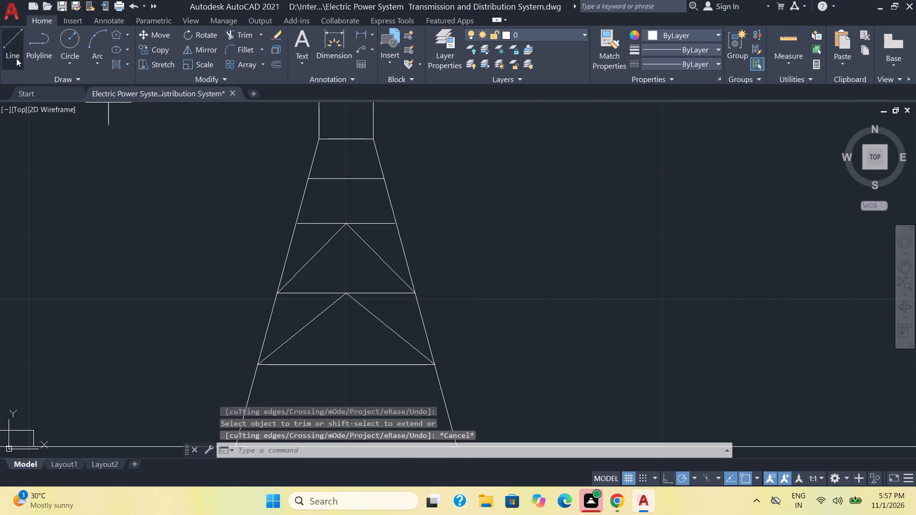
{"action": "left_click", "coordinate": [299, 224]}
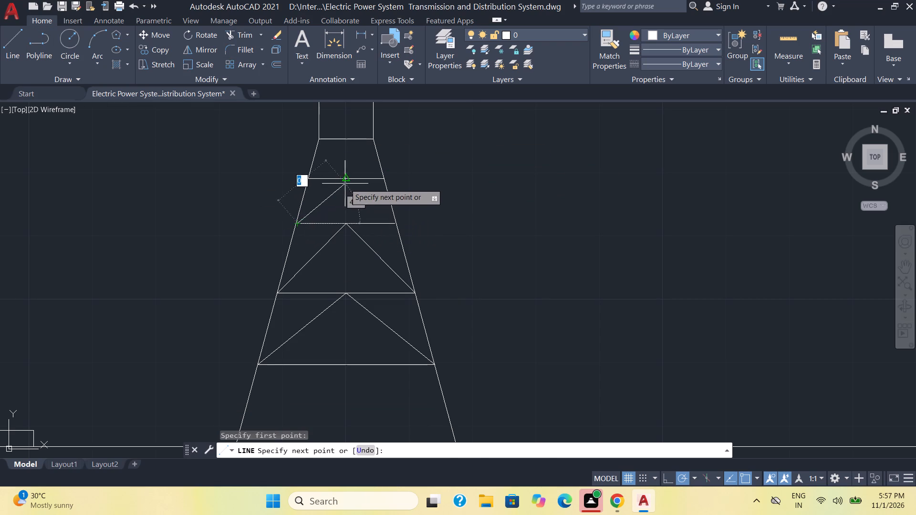
{"action": "left_click", "coordinate": [346, 177]}
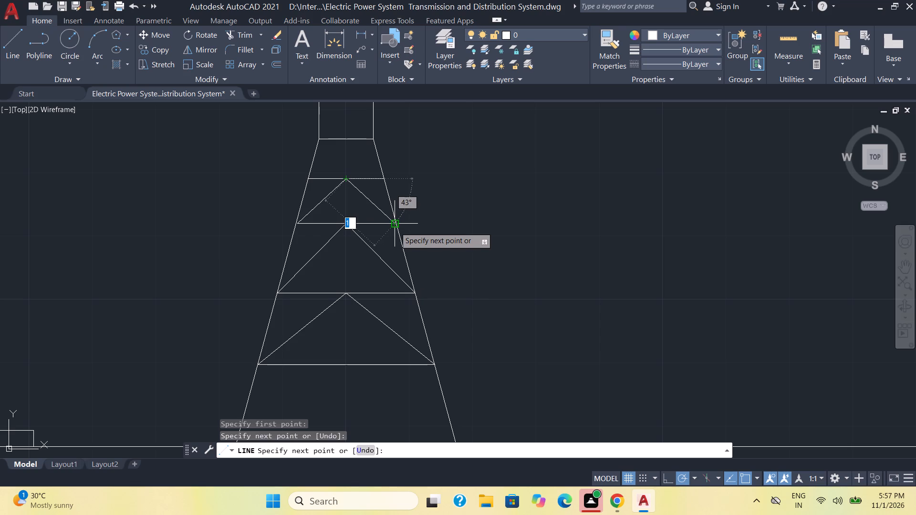
{"action": "left_click", "coordinate": [396, 223]}
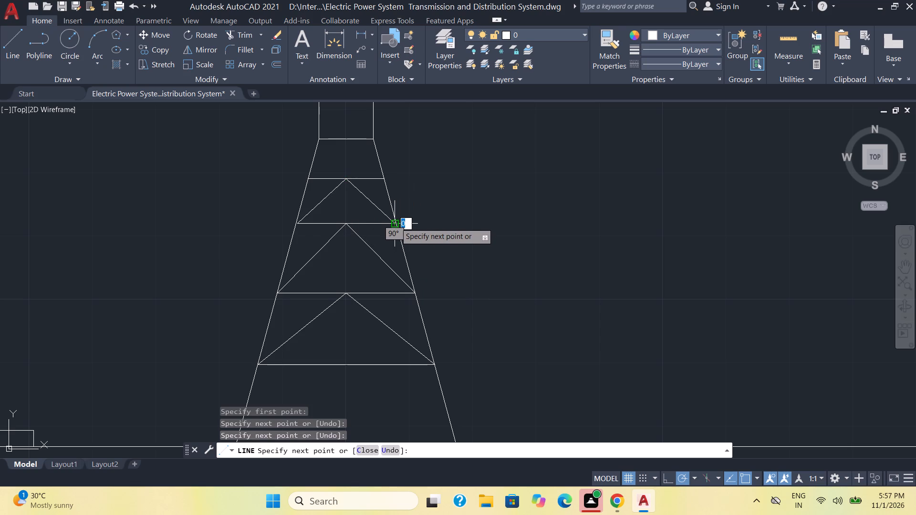
{"action": "key", "text": "space"}
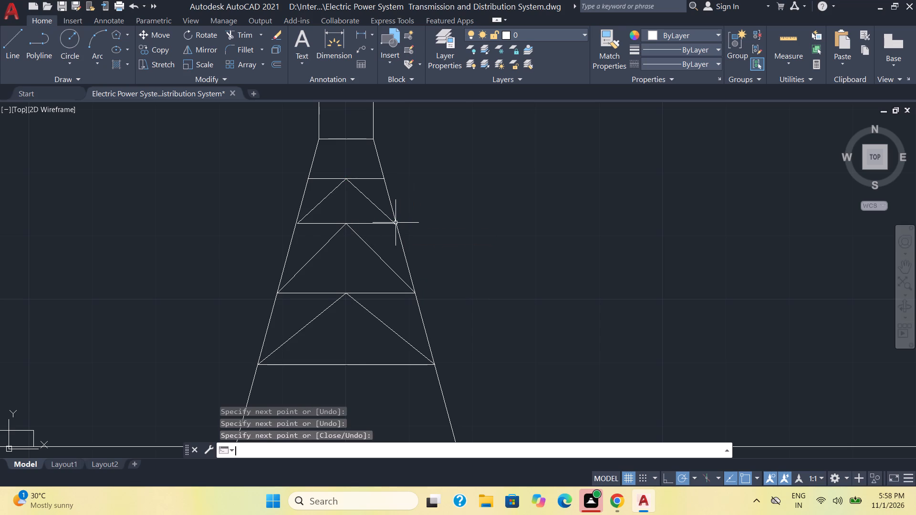
Draw two diagonals from the ends of the topmost brace, meeting at the midpoint of the shaft's base line.
{"action": "key", "text": "space"}
{"action": "left_click", "coordinate": [308, 180]}
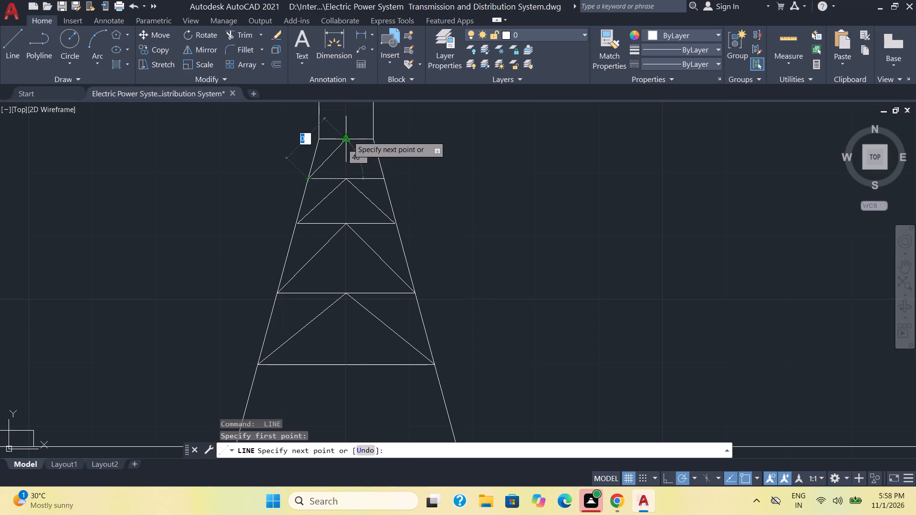
{"action": "left_click", "coordinate": [347, 136]}
{"action": "left_click", "coordinate": [383, 179]}
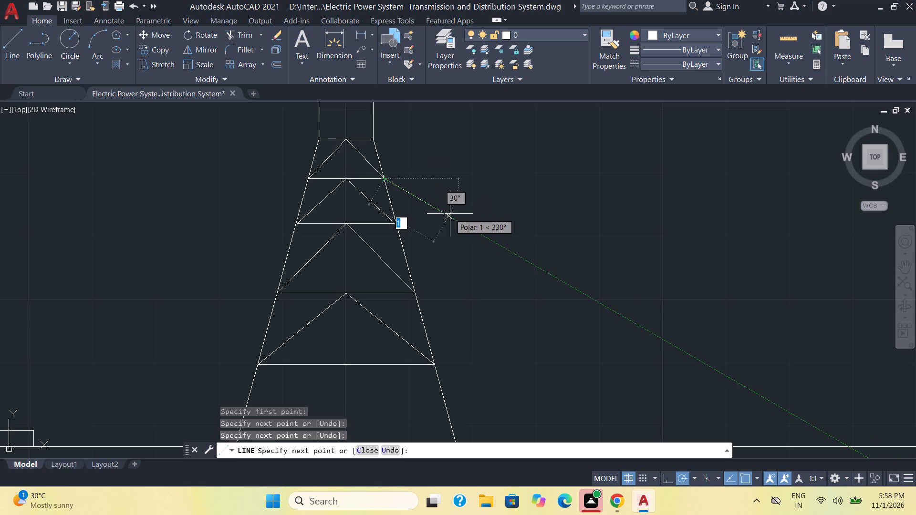
{"action": "key", "text": "Escape"}
Copy the whole tower three times along the ground line from its left foot, at about 3, 6 and 9 units.
{"action": "scroll", "coordinate": [461, 262], "scroll_direction": "down", "scroll_amount": 2}
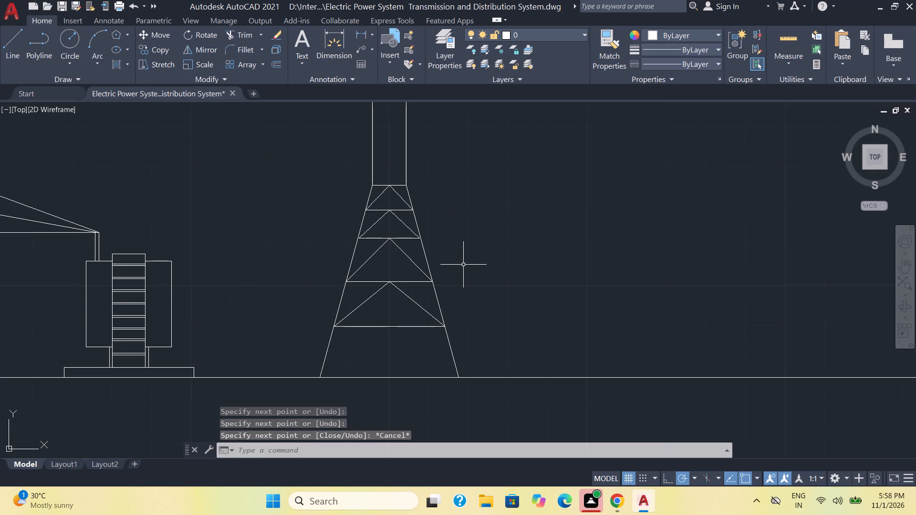
{"action": "scroll", "coordinate": [464, 263], "scroll_direction": "down", "scroll_amount": 1}
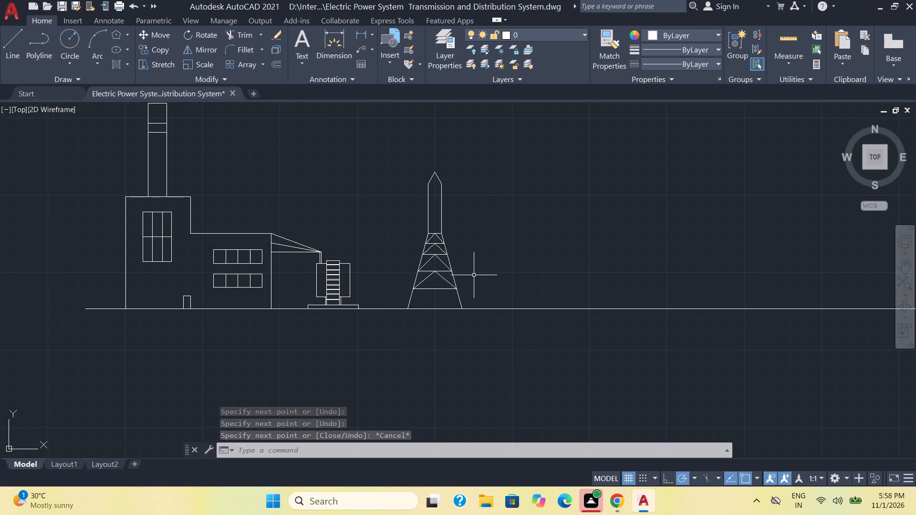
{"action": "scroll", "coordinate": [474, 275], "scroll_direction": "down", "scroll_amount": 1}
{"action": "middle_click_drag", "start_coordinate": [481, 284], "coordinate": [410, 227]}
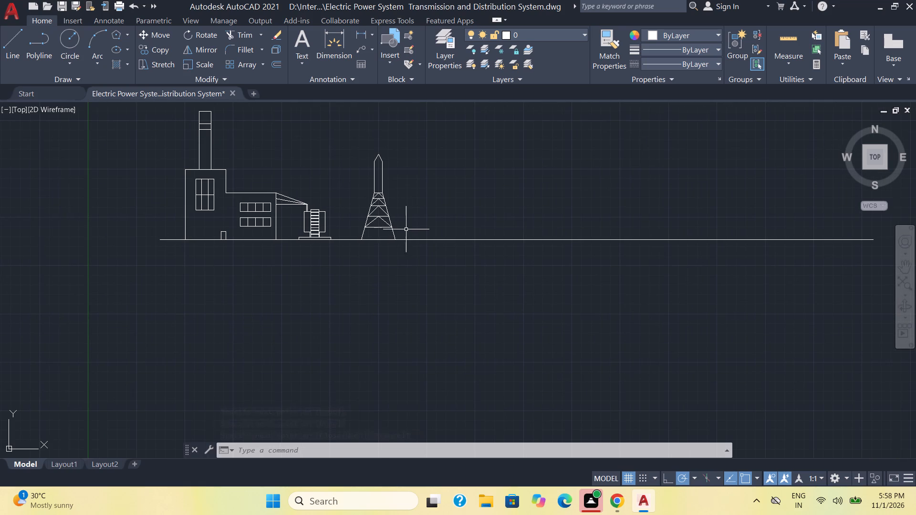
{"action": "left_click", "coordinate": [409, 232]}
{"action": "left_click", "coordinate": [346, 153]}
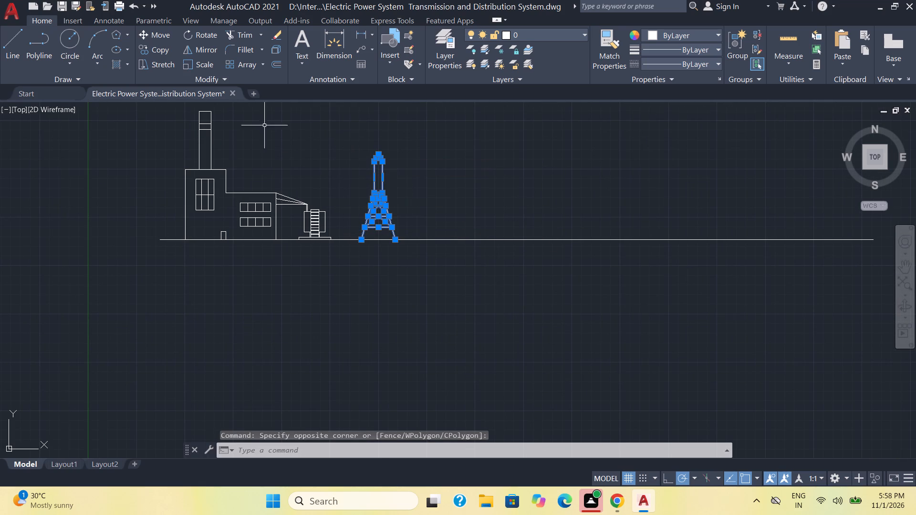
{"action": "left_click", "coordinate": [156, 45]}
{"action": "left_click", "coordinate": [362, 239]}
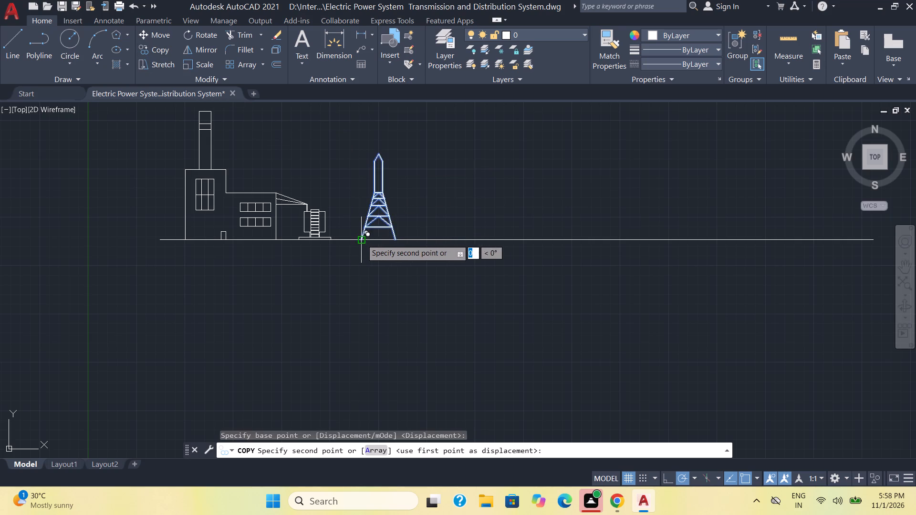
{"action": "left_click", "coordinate": [420, 240]}
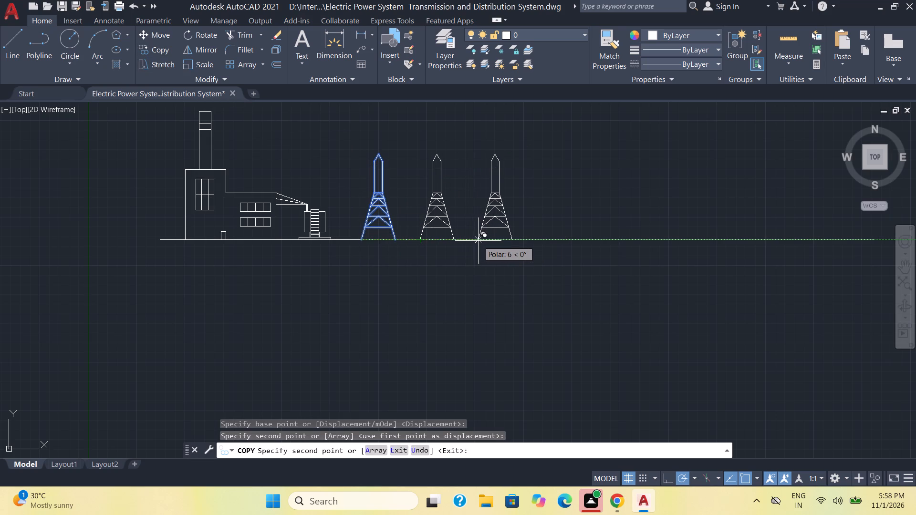
{"action": "left_click", "coordinate": [478, 241]}
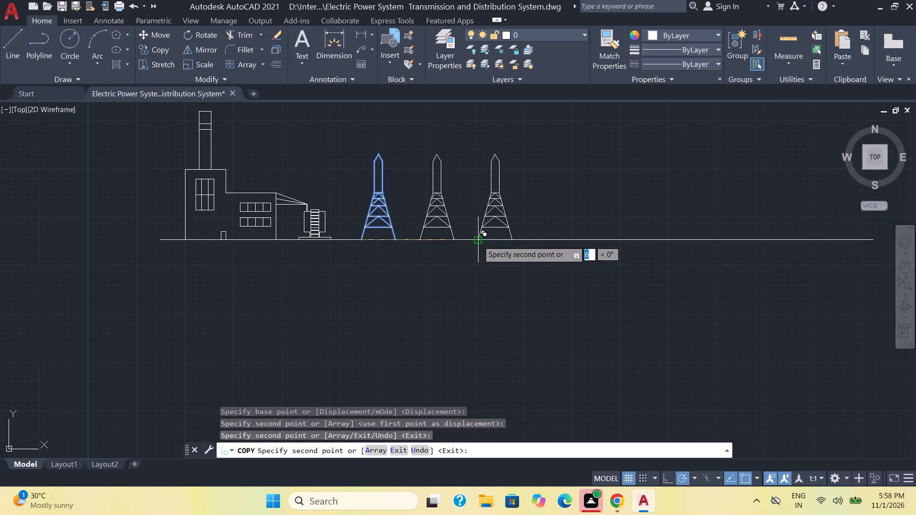
{"action": "left_click", "coordinate": [539, 243]}
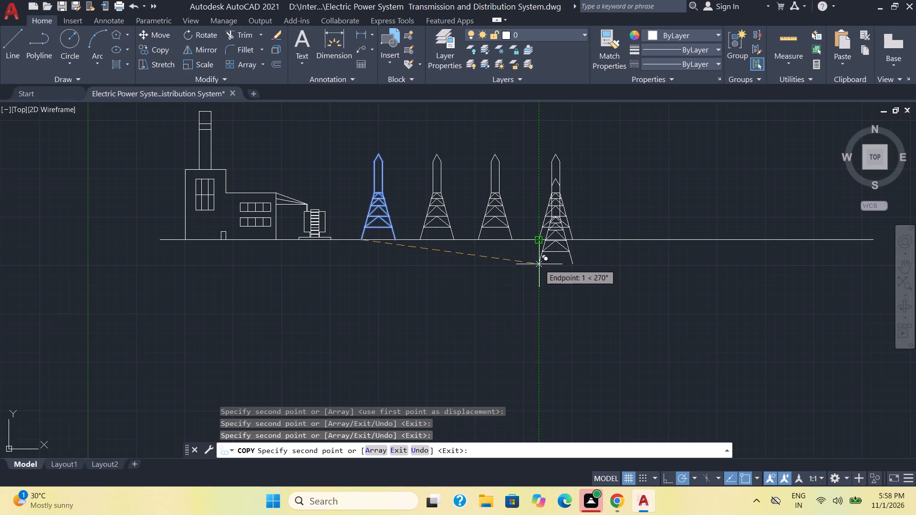
{"action": "key", "text": "Escape"}
Mirror the narrow vertical terminal on top of the transformer about the transformer's vertical centreline, keeping the original.
{"action": "scroll", "coordinate": [530, 337], "scroll_direction": "down", "scroll_amount": 1}
{"action": "middle_click_drag", "start_coordinate": [531, 338], "coordinate": [492, 315]}
{"action": "scroll", "coordinate": [468, 297], "scroll_direction": "up", "scroll_amount": 2}
{"action": "middle_click_drag", "start_coordinate": [468, 297], "coordinate": [492, 370]}
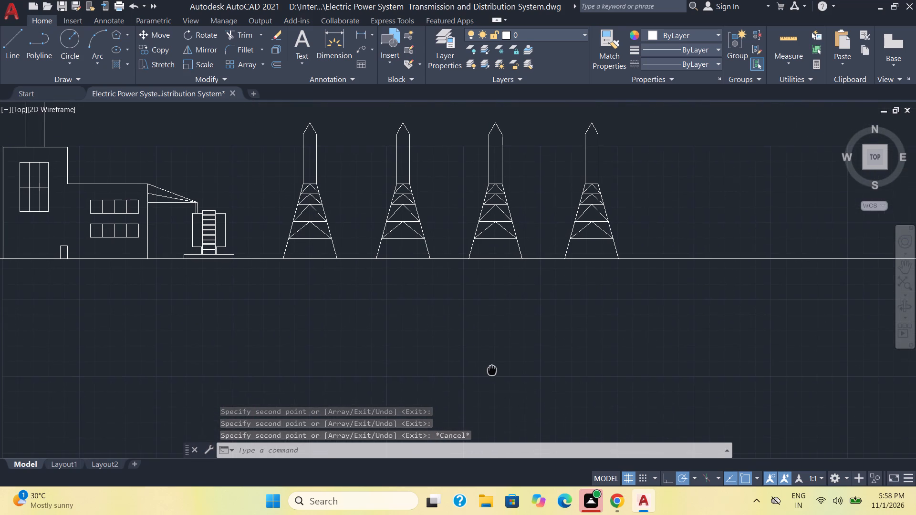
{"action": "middle_click_drag", "start_coordinate": [492, 370], "coordinate": [492, 371]}
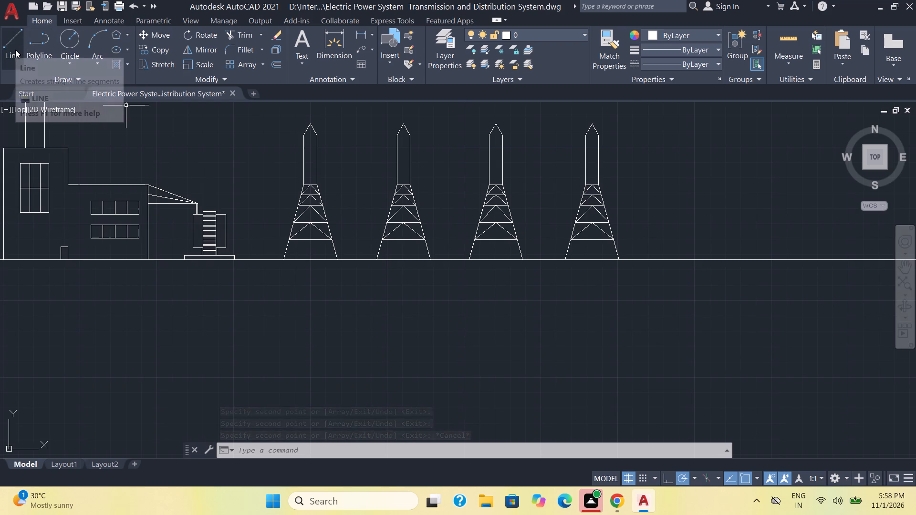
{"action": "scroll", "coordinate": [191, 208], "scroll_direction": "up", "scroll_amount": 2}
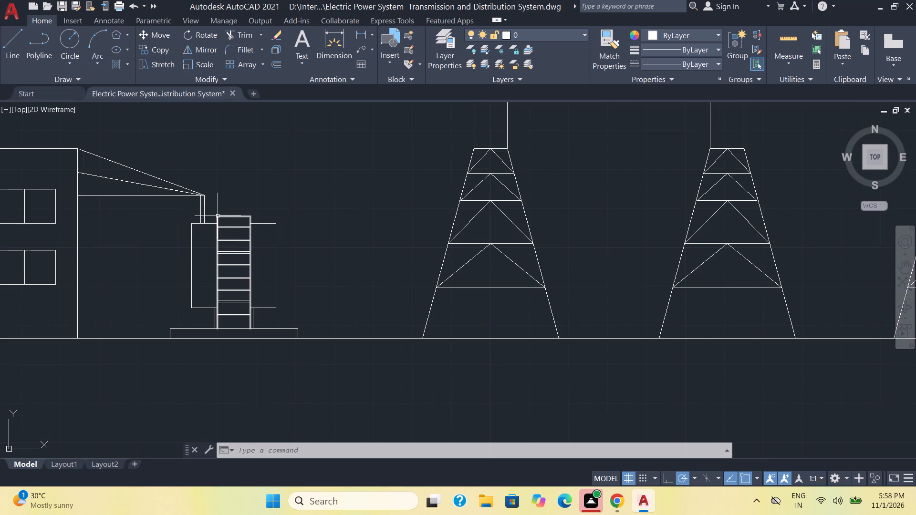
{"action": "left_click", "coordinate": [210, 216]}
{"action": "left_click", "coordinate": [192, 205]}
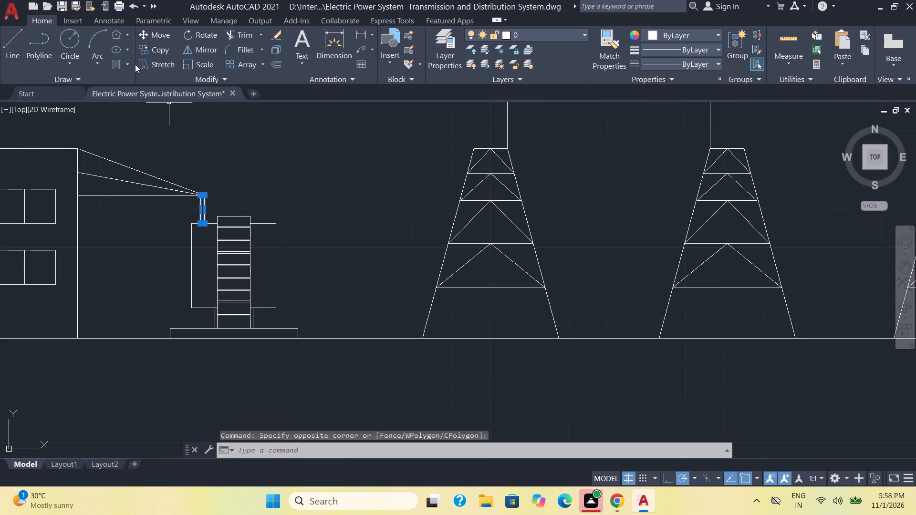
{"action": "left_click", "coordinate": [205, 51]}
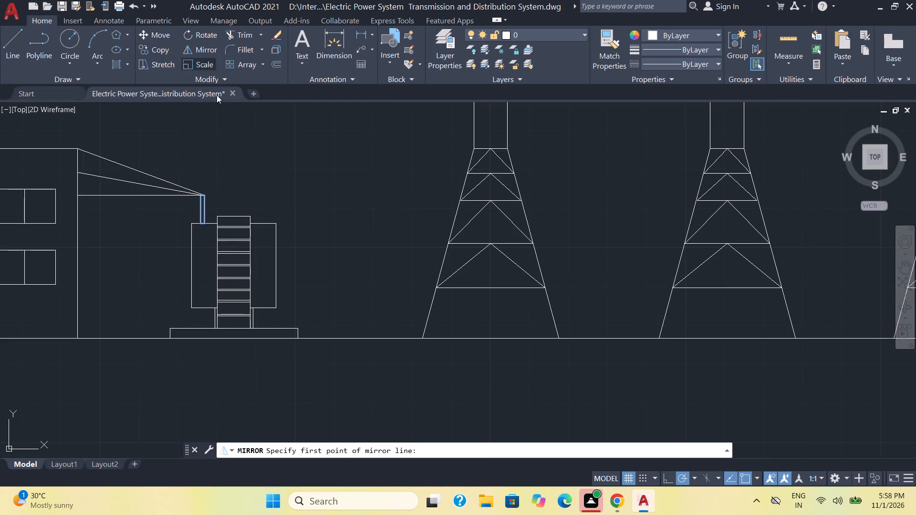
{"action": "left_click", "coordinate": [234, 217]}
{"action": "left_click", "coordinate": [234, 166]}
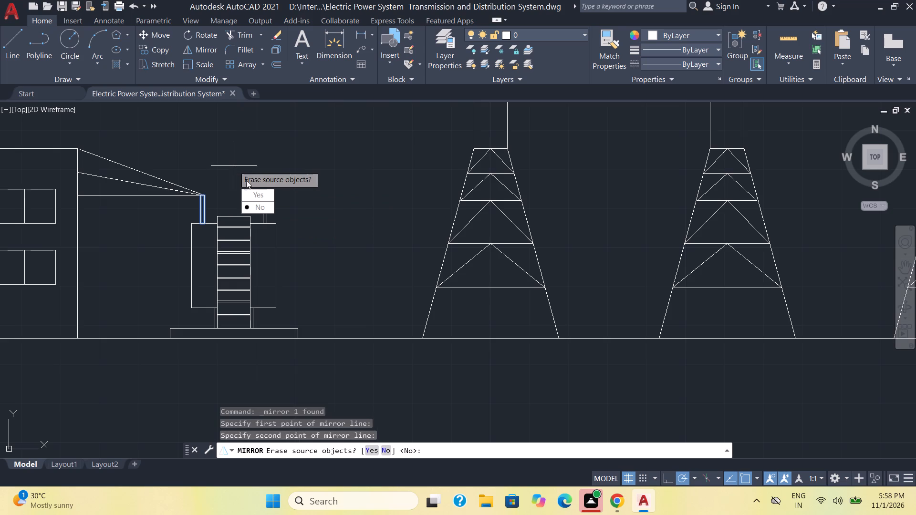
{"action": "left_click_drag", "start_coordinate": [261, 207], "coordinate": [234, 166]}
{"action": "scroll", "coordinate": [262, 175], "scroll_direction": "down", "scroll_amount": 2}
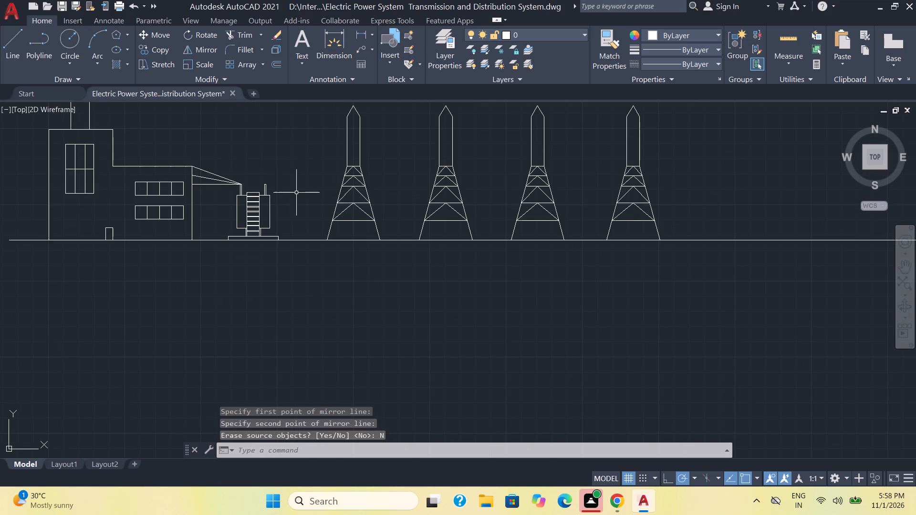
{"action": "middle_click_drag", "start_coordinate": [297, 193], "coordinate": [272, 216]}
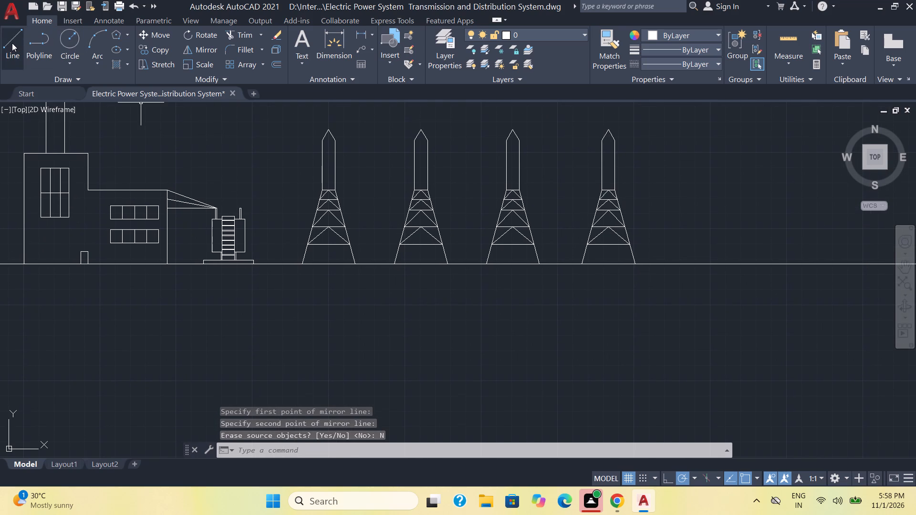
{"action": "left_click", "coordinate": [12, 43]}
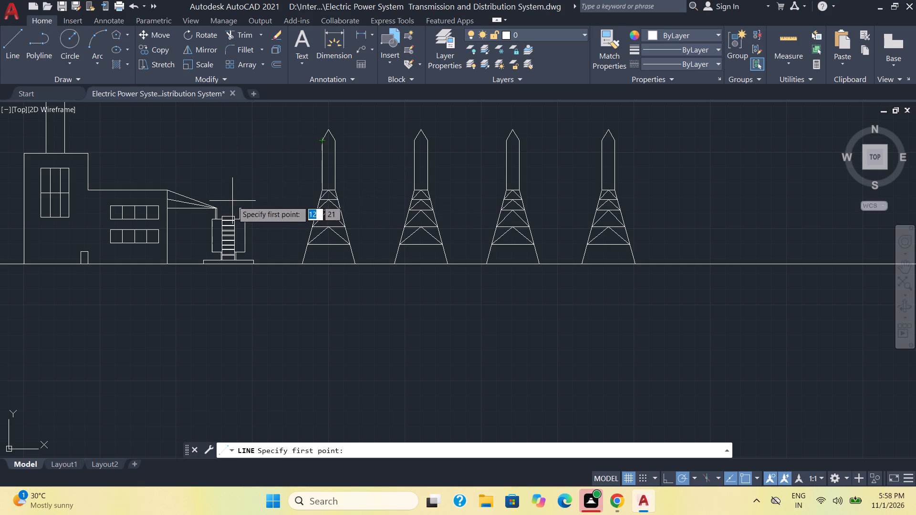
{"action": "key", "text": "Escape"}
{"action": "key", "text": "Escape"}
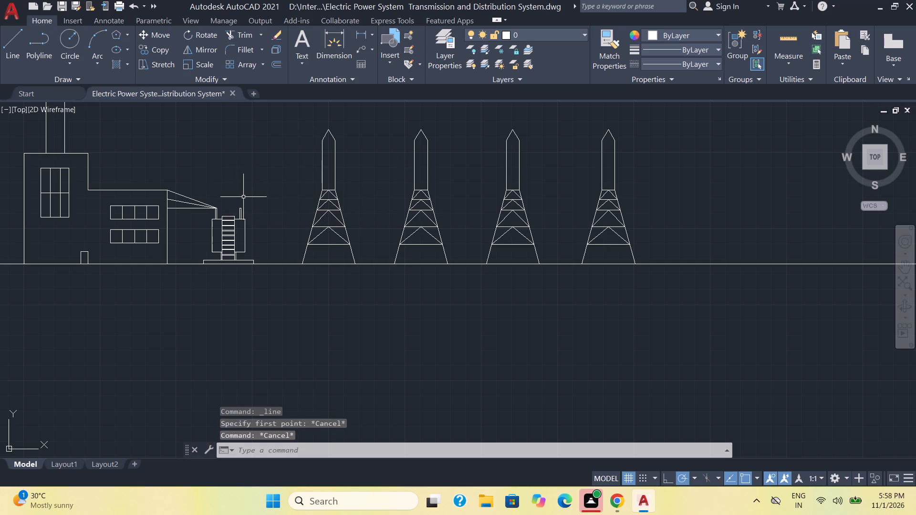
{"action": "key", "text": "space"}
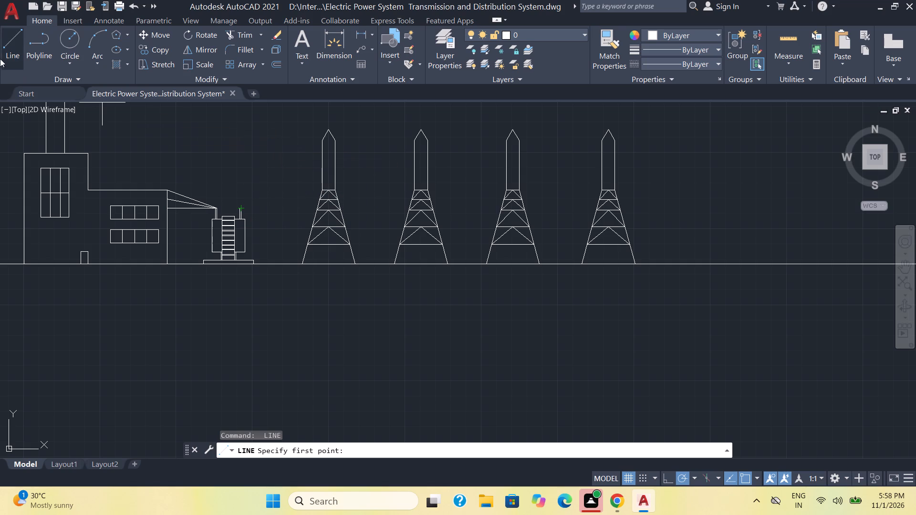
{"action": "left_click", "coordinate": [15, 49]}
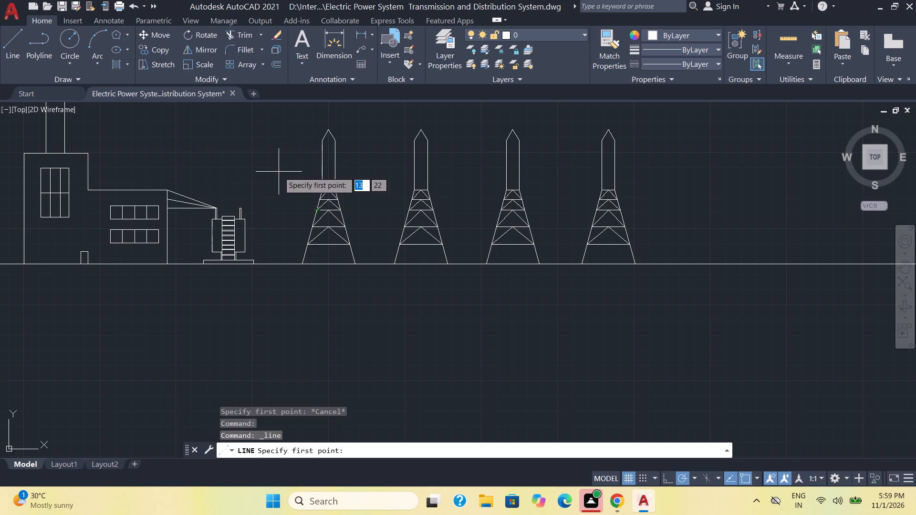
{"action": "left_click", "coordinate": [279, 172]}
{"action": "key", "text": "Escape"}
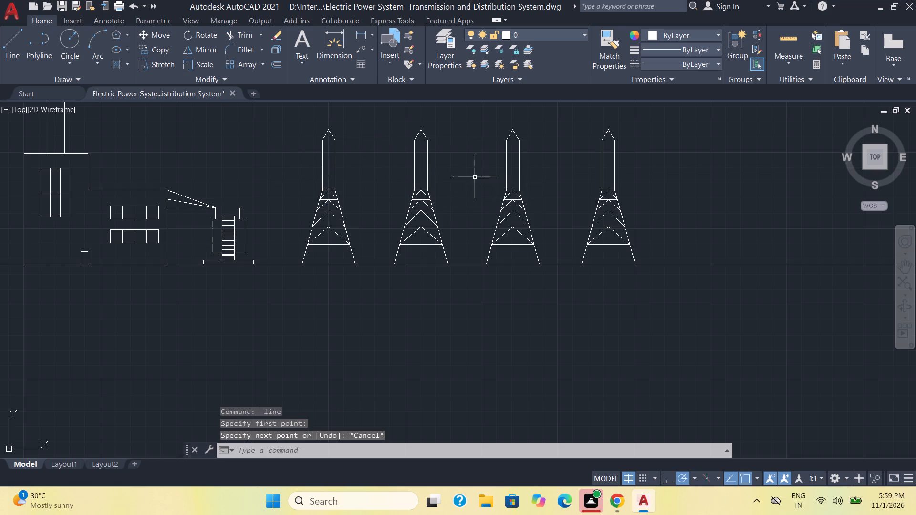
Draw a horizontal conductor line about 11 units long across all four towers at their shafts' mid-height, extending past both outer towers.
{"action": "left_click", "coordinate": [11, 39]}
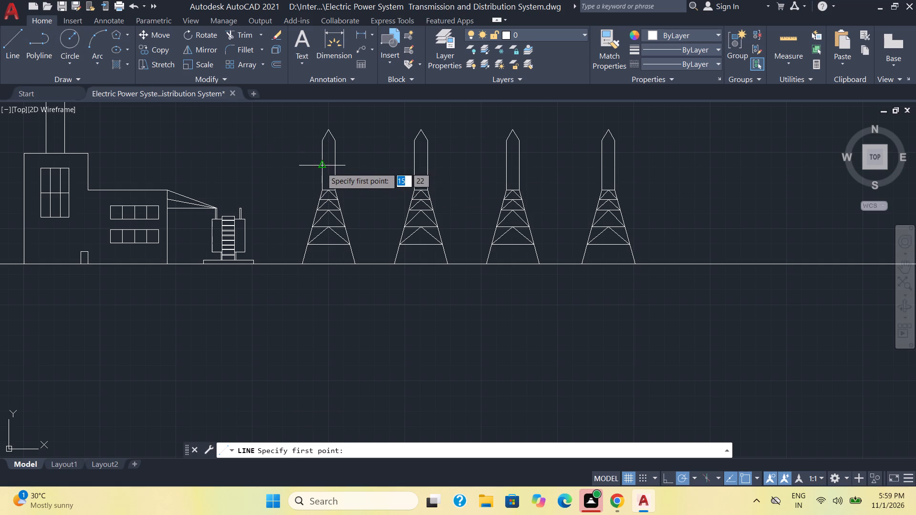
{"action": "left_click", "coordinate": [279, 164]}
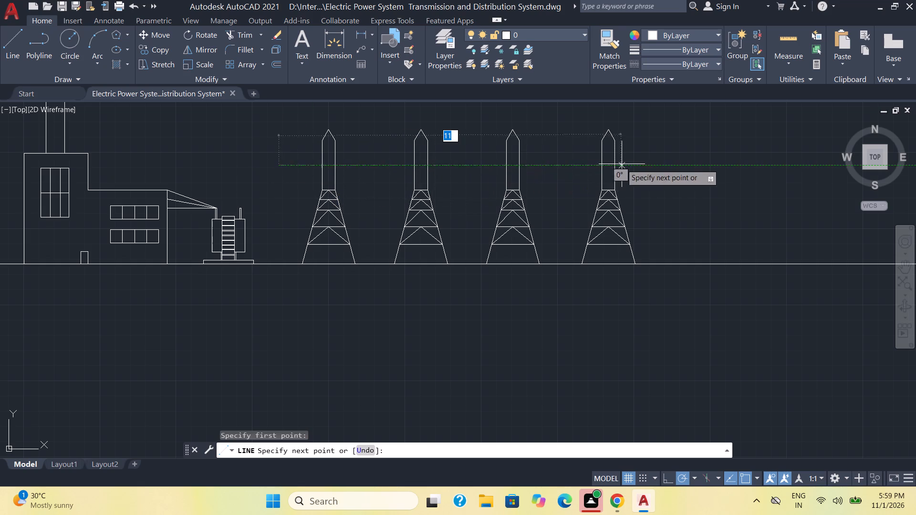
{"action": "left_click", "coordinate": [634, 163]}
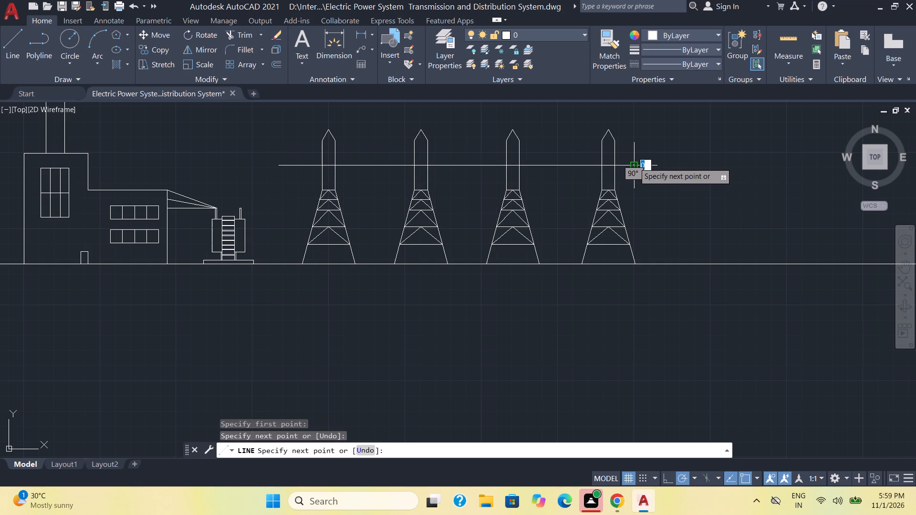
{"action": "key", "text": "Escape"}
Mirror the conductor line upward about a horizontal axis just above it, keeping the original.
{"action": "left_click", "coordinate": [478, 165]}
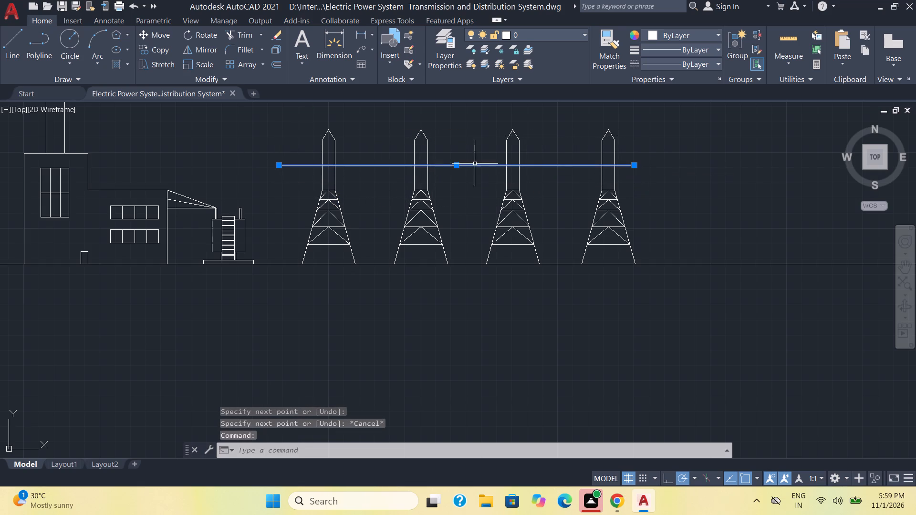
{"action": "left_click", "coordinate": [195, 52]}
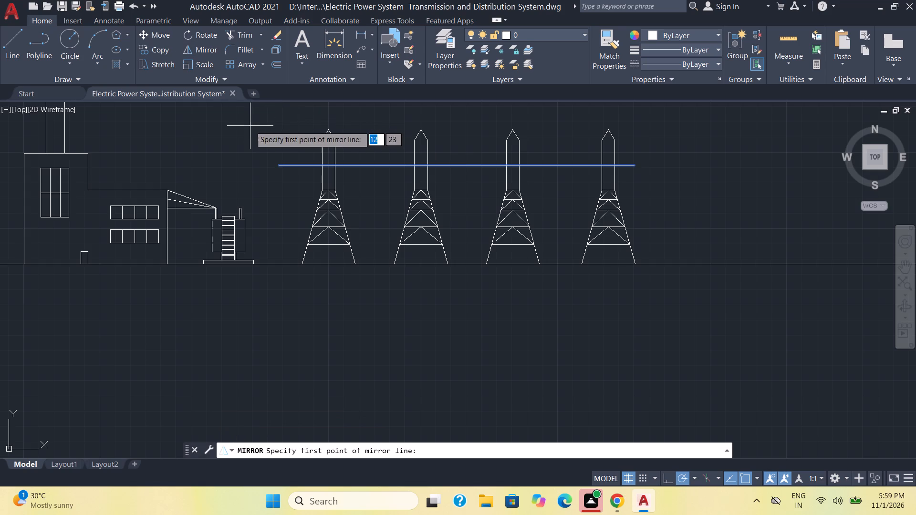
{"action": "left_click", "coordinate": [280, 158]}
{"action": "left_click", "coordinate": [296, 157]}
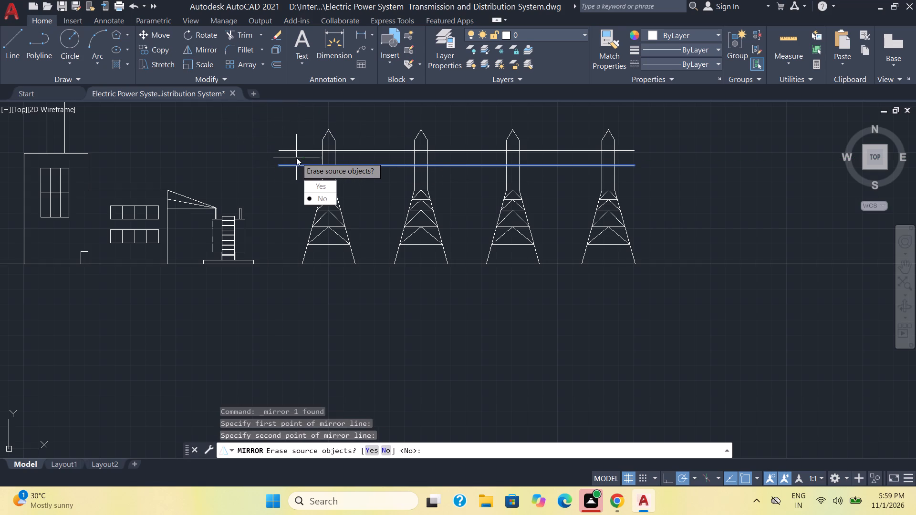
{"action": "left_click_drag", "start_coordinate": [313, 199], "coordinate": [296, 157]}
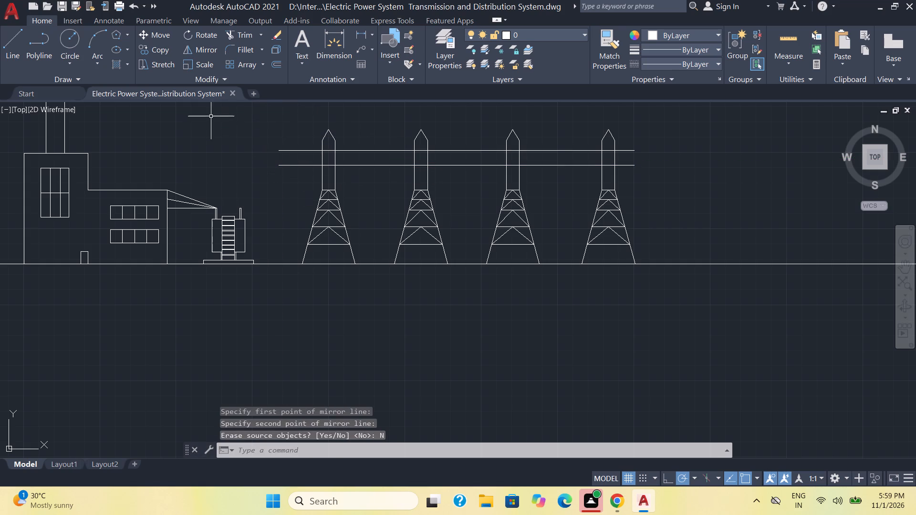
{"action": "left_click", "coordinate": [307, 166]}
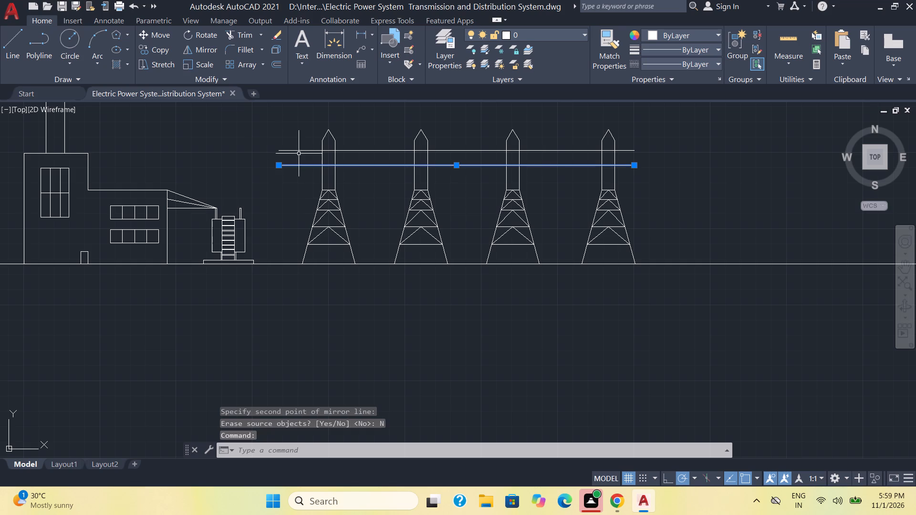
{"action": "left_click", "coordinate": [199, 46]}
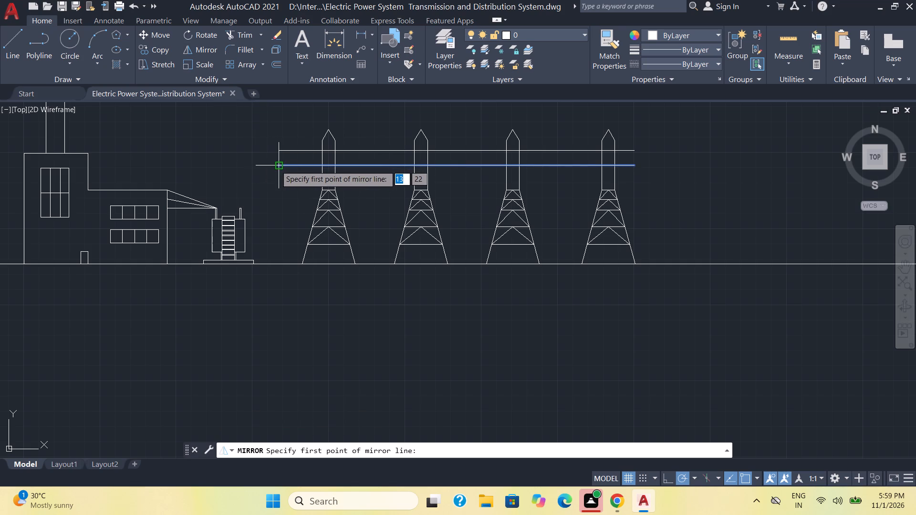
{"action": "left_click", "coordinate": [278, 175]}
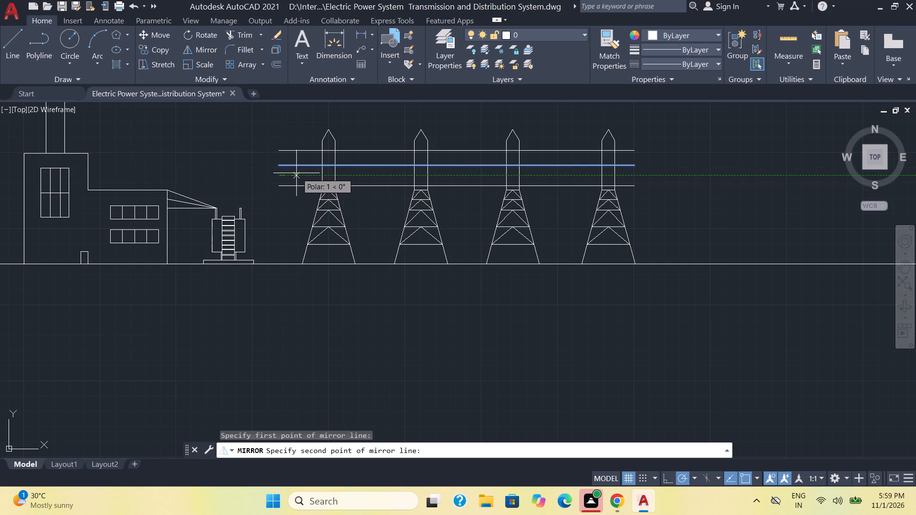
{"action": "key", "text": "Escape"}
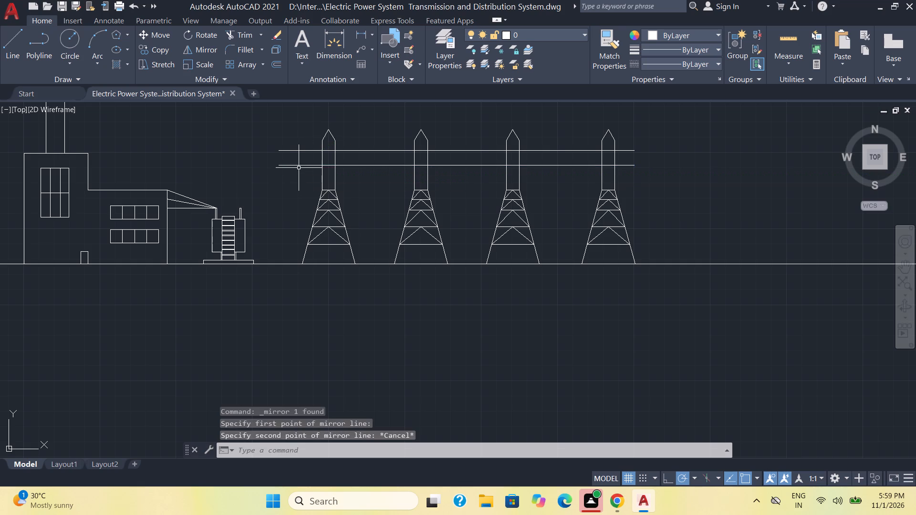
Mirror the original conductor line downward about a horizontal axis just below it, keeping the original.
{"action": "left_click", "coordinate": [286, 165]}
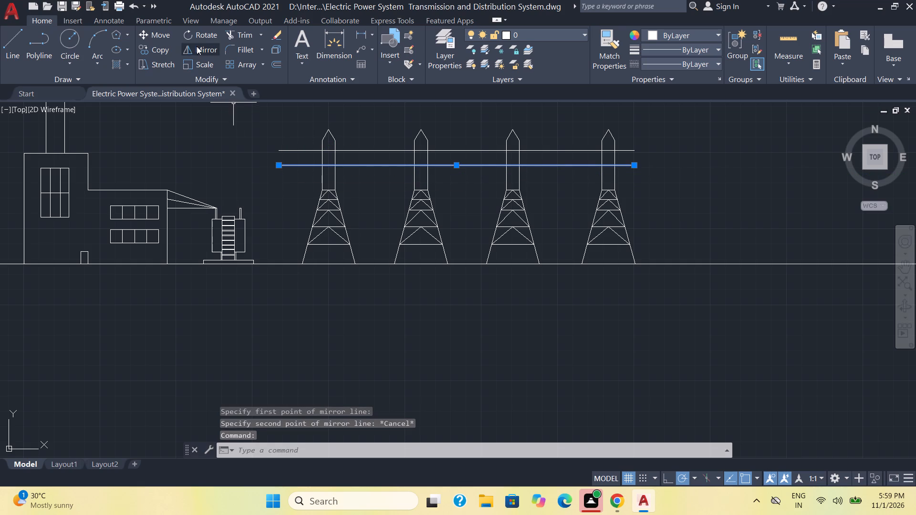
{"action": "left_click", "coordinate": [197, 46]}
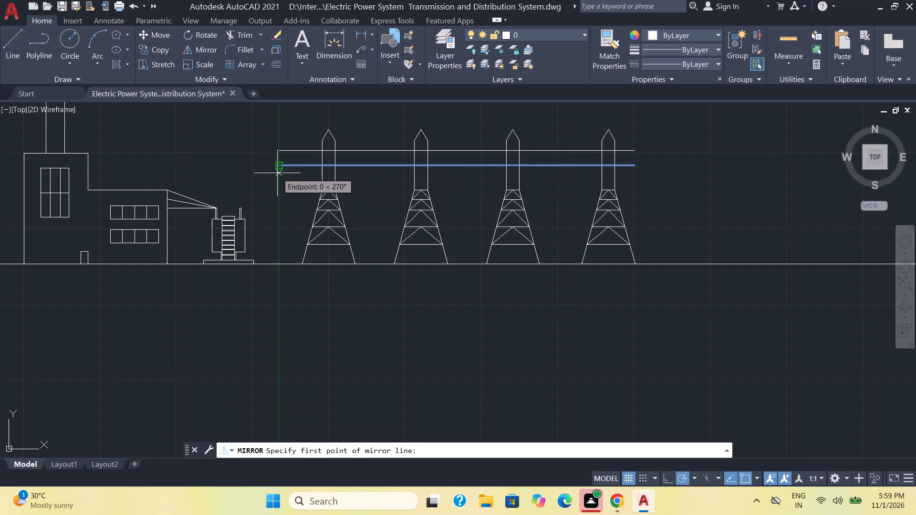
{"action": "left_click", "coordinate": [277, 173]}
{"action": "left_click", "coordinate": [302, 172]}
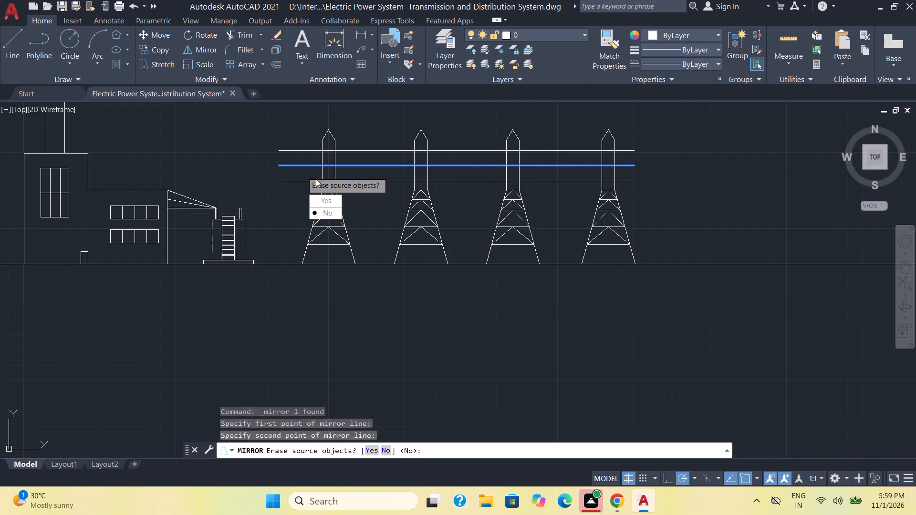
{"action": "left_click_drag", "start_coordinate": [325, 213], "coordinate": [302, 172]}
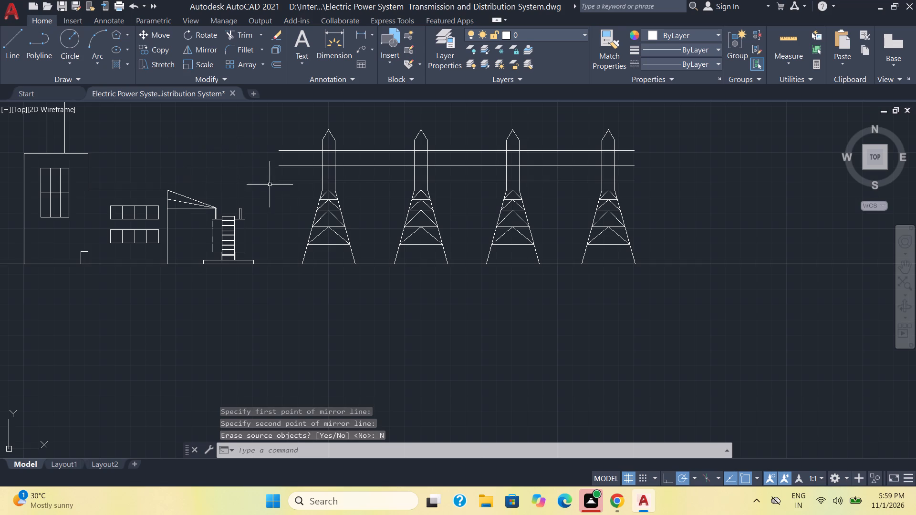
Draw a line from the top right corner of the transformer's right terminal to the left end of the lowest conductor.
{"action": "left_click", "coordinate": [9, 52]}
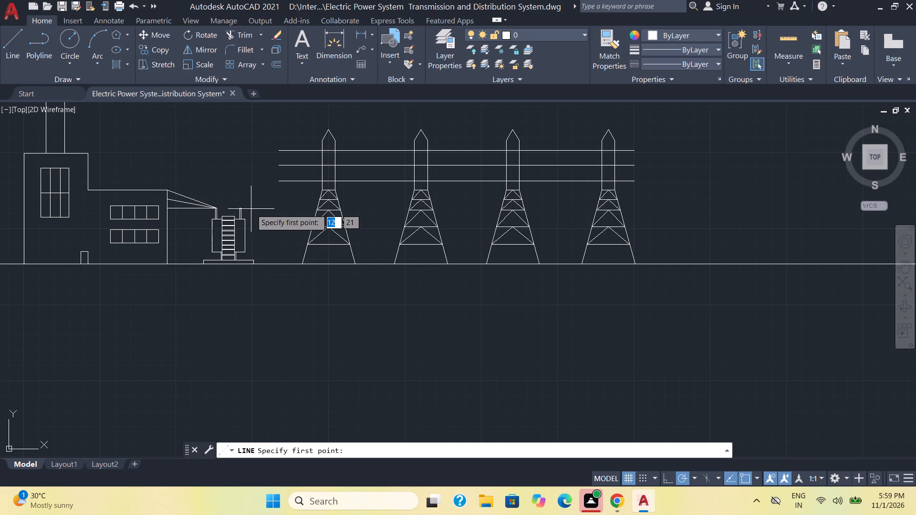
{"action": "scroll", "coordinate": [251, 209], "scroll_direction": "up", "scroll_amount": 2}
{"action": "middle_click_drag", "start_coordinate": [254, 227], "coordinate": [259, 249]}
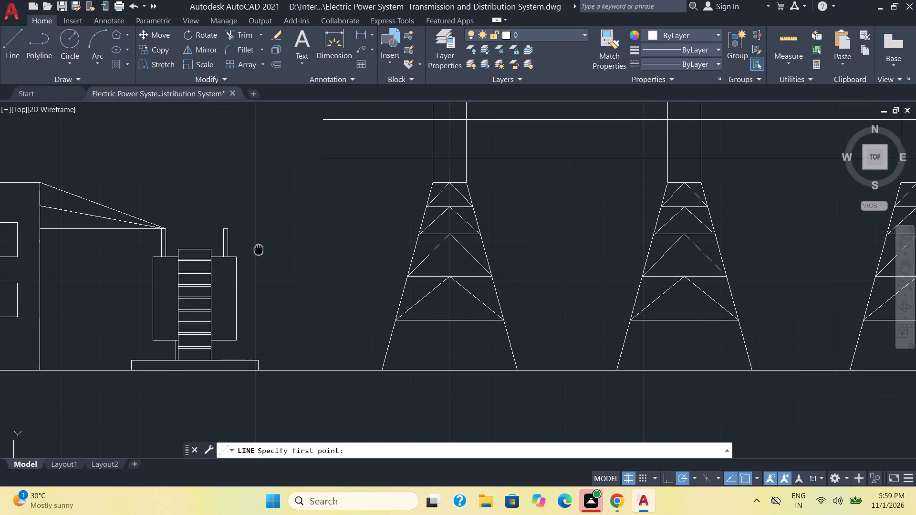
{"action": "middle_click_drag", "start_coordinate": [259, 249], "coordinate": [264, 269]}
{"action": "scroll", "coordinate": [232, 256], "scroll_direction": "up", "scroll_amount": 2}
{"action": "left_click", "coordinate": [233, 239]}
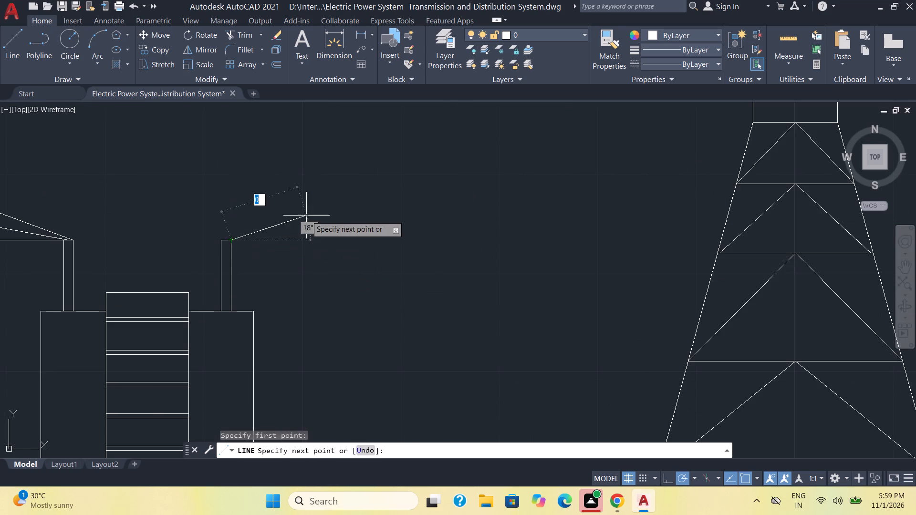
{"action": "scroll", "coordinate": [338, 206], "scroll_direction": "down", "scroll_amount": 3}
{"action": "left_click", "coordinate": [374, 168]}
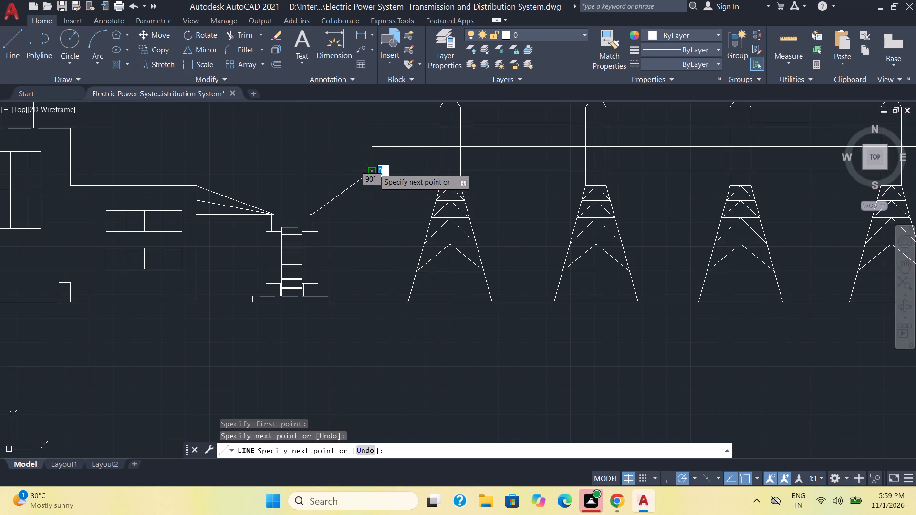
{"action": "key", "text": "space"}
Draw a line from the top midpoint of the transformer's right terminal to the left end of the middle conductor.
{"action": "key", "text": "space"}
{"action": "scroll", "coordinate": [305, 216], "scroll_direction": "up", "scroll_amount": 1}
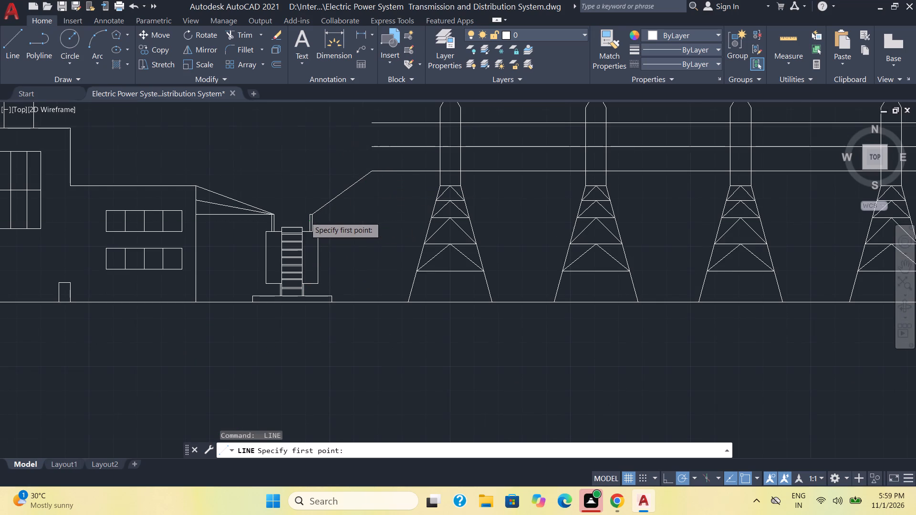
{"action": "scroll", "coordinate": [305, 216], "scroll_direction": "up", "scroll_amount": 4}
{"action": "left_click", "coordinate": [302, 214]}
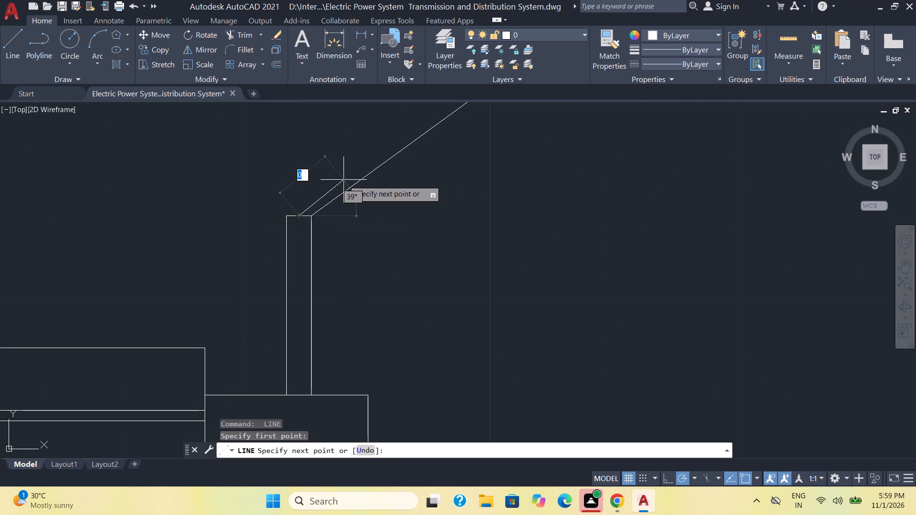
{"action": "scroll", "coordinate": [344, 180], "scroll_direction": "down", "scroll_amount": 5}
{"action": "middle_click_drag", "start_coordinate": [346, 180], "coordinate": [343, 262]}
{"action": "scroll", "coordinate": [342, 262], "scroll_direction": "up", "scroll_amount": 1}
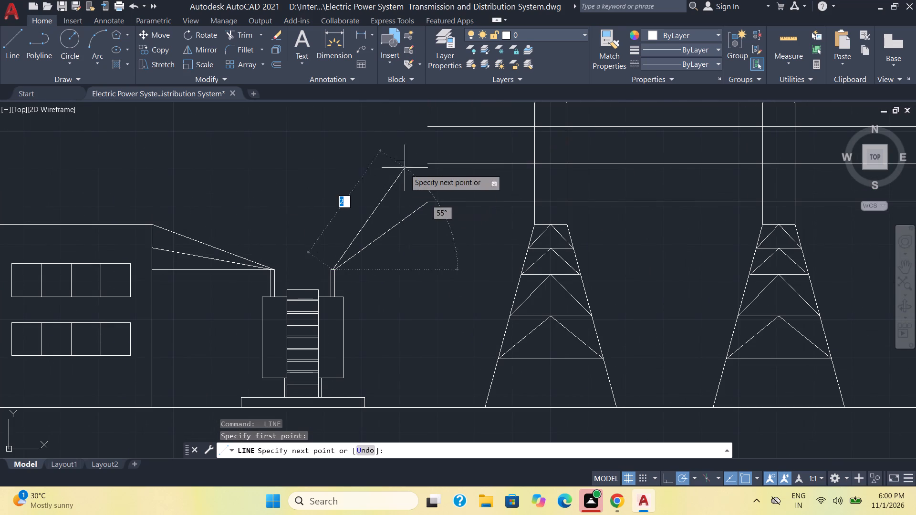
{"action": "left_click", "coordinate": [428, 161]}
{"action": "key", "text": "space"}
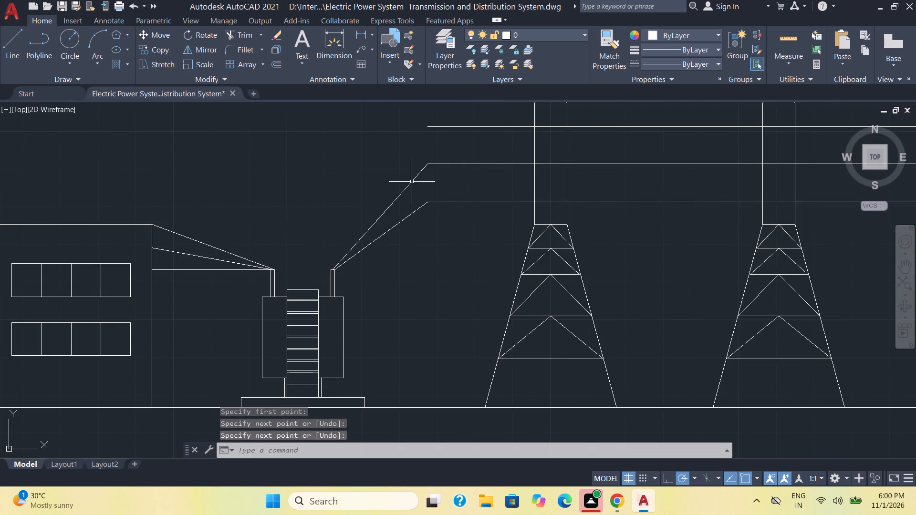
Draw a line from the top left corner of the transformer's right terminal to the left end of the uppermost conductor.
{"action": "key", "text": "space"}
{"action": "scroll", "coordinate": [329, 271], "scroll_direction": "up", "scroll_amount": 3}
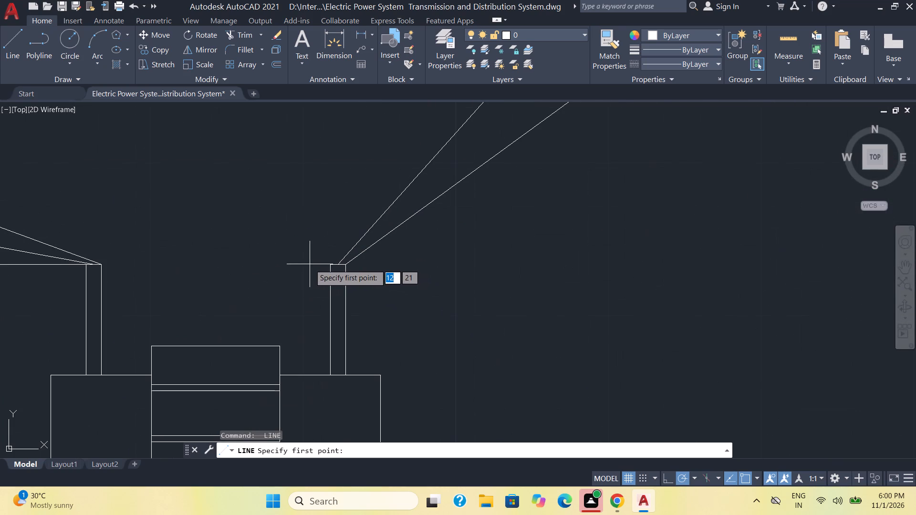
{"action": "left_click", "coordinate": [332, 266]}
{"action": "scroll", "coordinate": [376, 206], "scroll_direction": "down", "scroll_amount": 3}
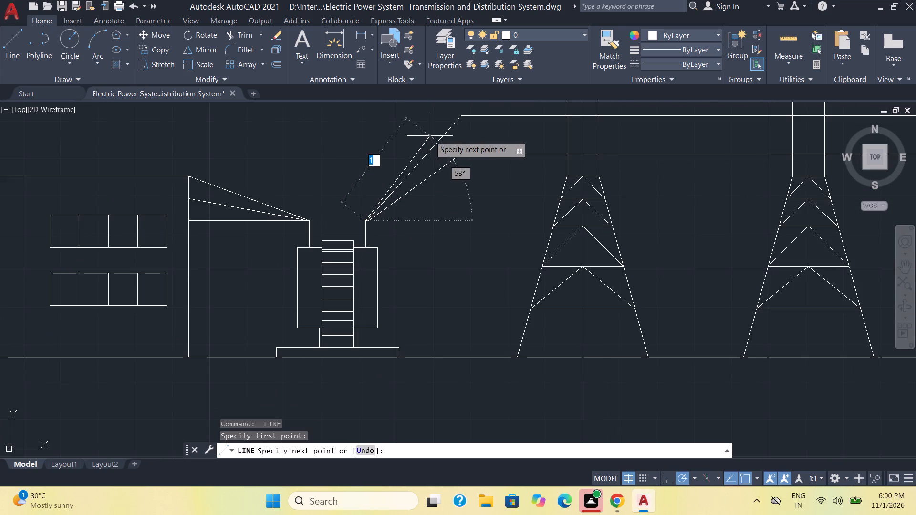
{"action": "middle_click", "coordinate": [424, 216]}
{"action": "middle_click_drag", "start_coordinate": [416, 137], "coordinate": [413, 293]}
{"action": "left_click", "coordinate": [459, 234]}
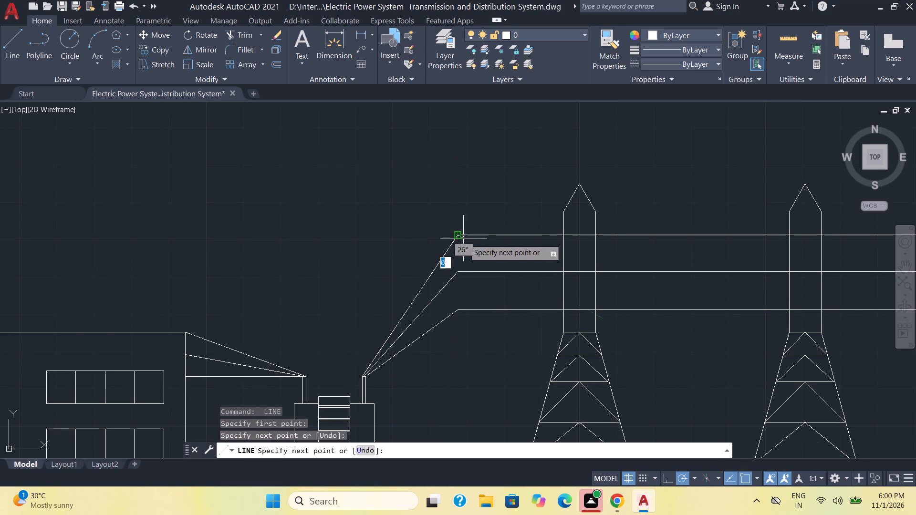
{"action": "key", "text": "Escape"}
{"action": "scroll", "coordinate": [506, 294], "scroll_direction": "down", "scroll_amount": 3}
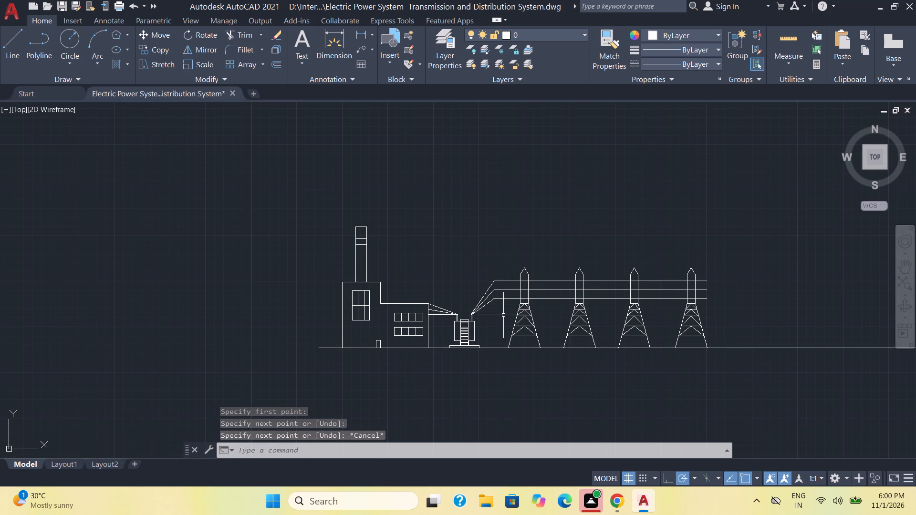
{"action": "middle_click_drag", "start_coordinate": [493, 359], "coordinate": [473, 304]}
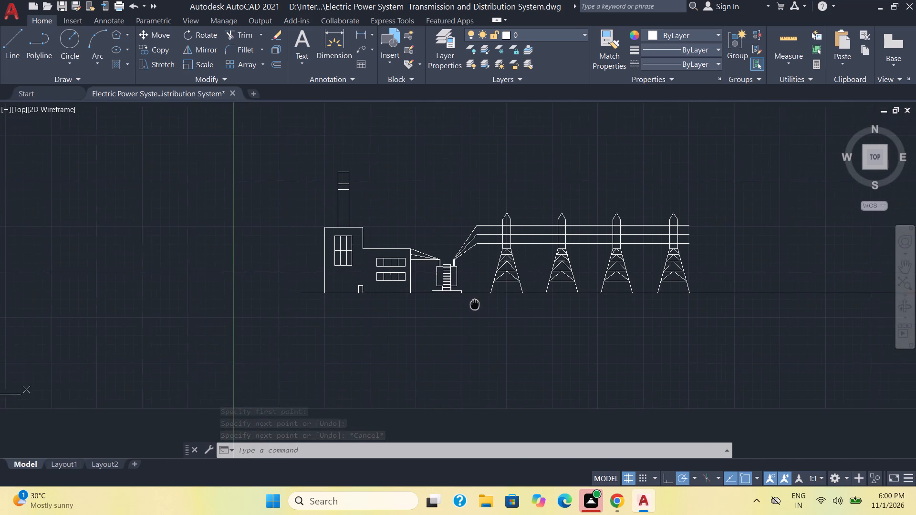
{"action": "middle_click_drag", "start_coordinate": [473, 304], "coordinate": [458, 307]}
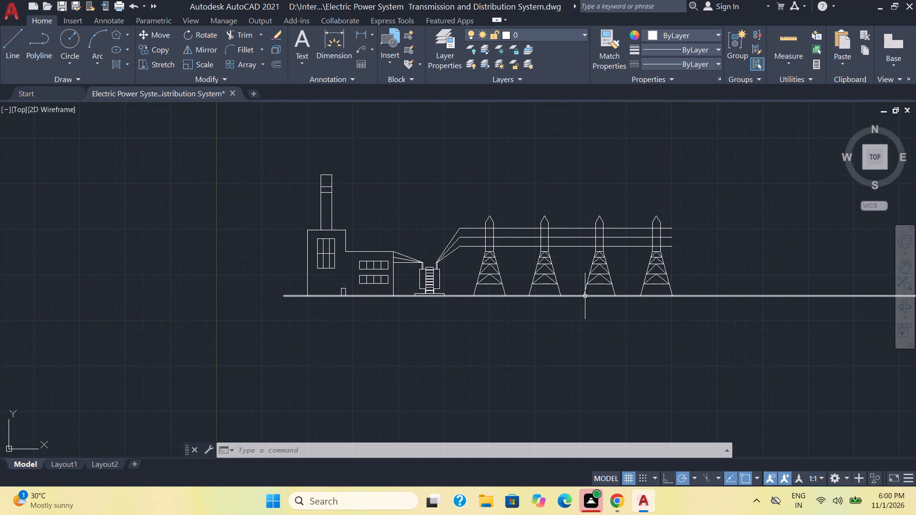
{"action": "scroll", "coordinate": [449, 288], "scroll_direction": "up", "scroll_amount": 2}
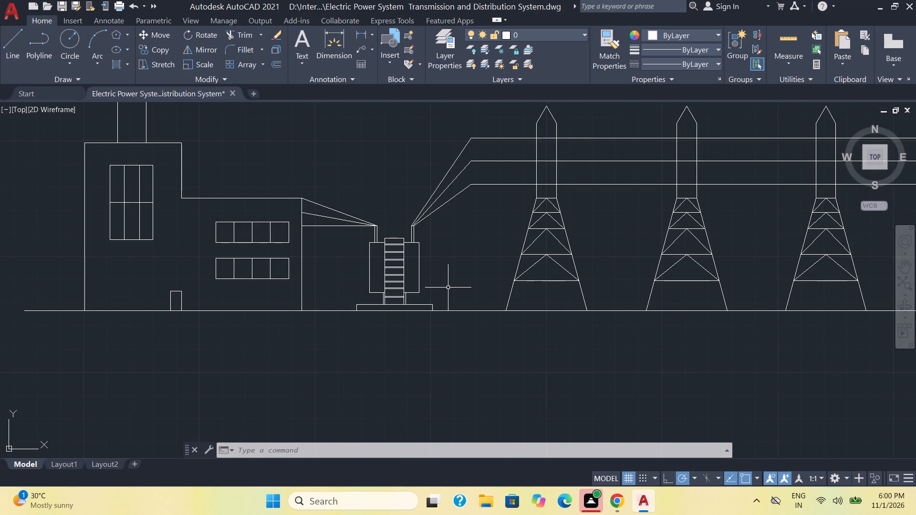
Copy the whole transformer from its base's bottom midpoint about 16 units horizontally along the ground line, beyond the last tower.
{"action": "scroll", "coordinate": [449, 288], "scroll_direction": "down", "scroll_amount": 1}
{"action": "scroll", "coordinate": [452, 293], "scroll_direction": "up", "scroll_amount": 2}
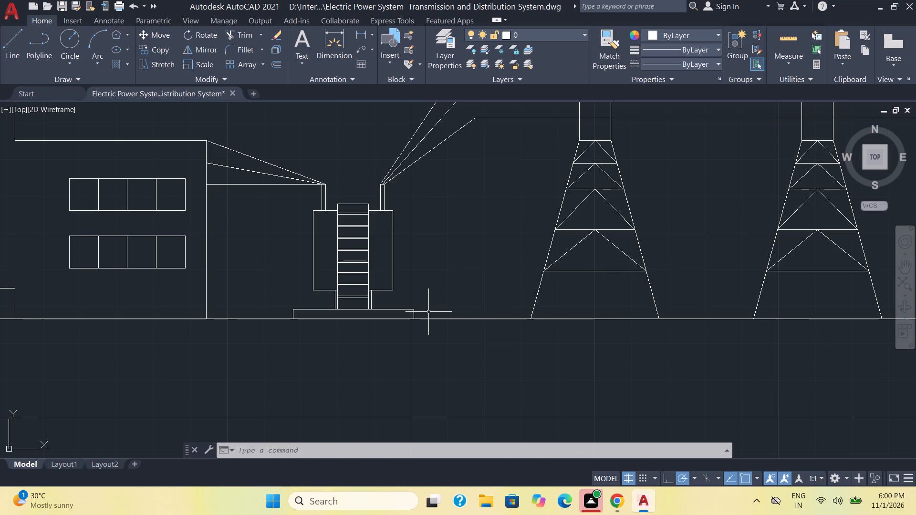
{"action": "left_click", "coordinate": [426, 311]}
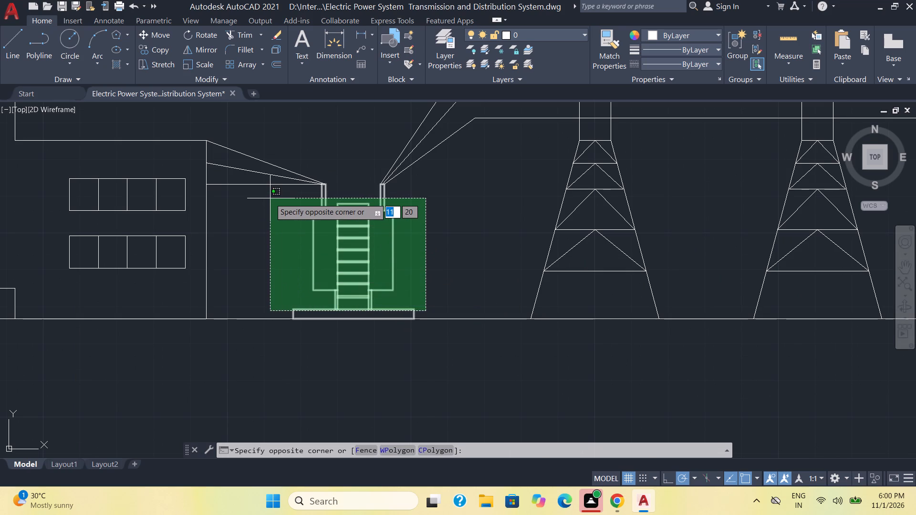
{"action": "left_click", "coordinate": [270, 198]}
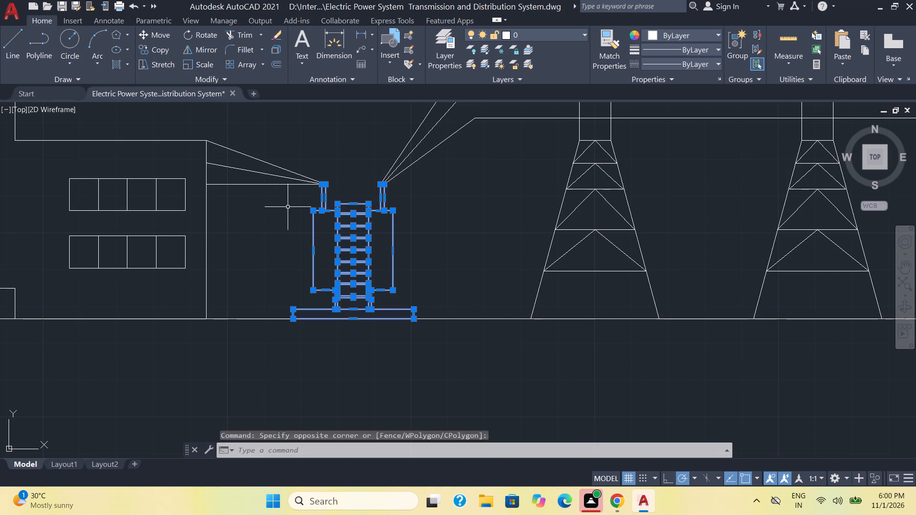
{"action": "left_click", "coordinate": [288, 207]}
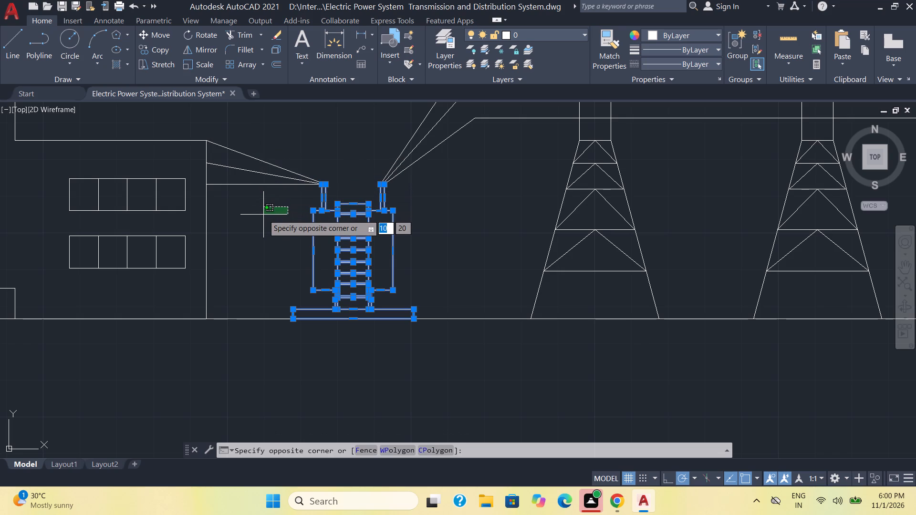
{"action": "key", "text": "Escape"}
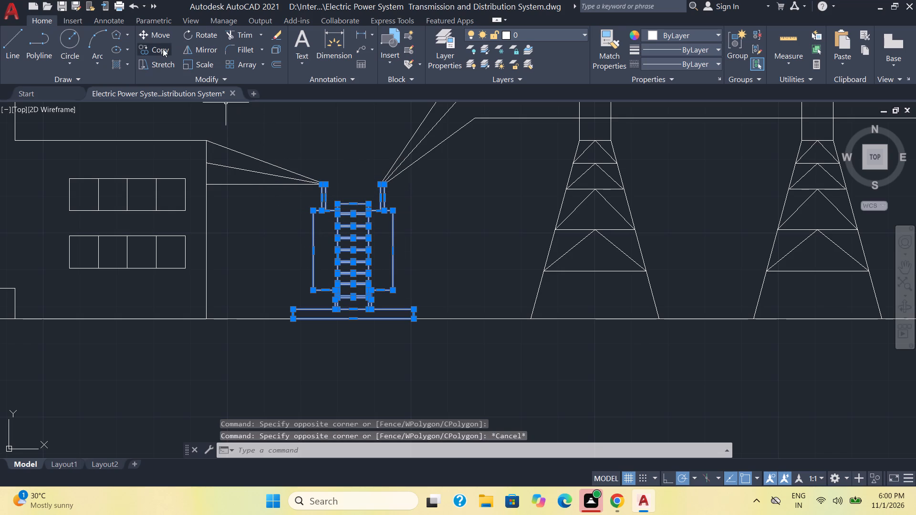
{"action": "left_click", "coordinate": [162, 50]}
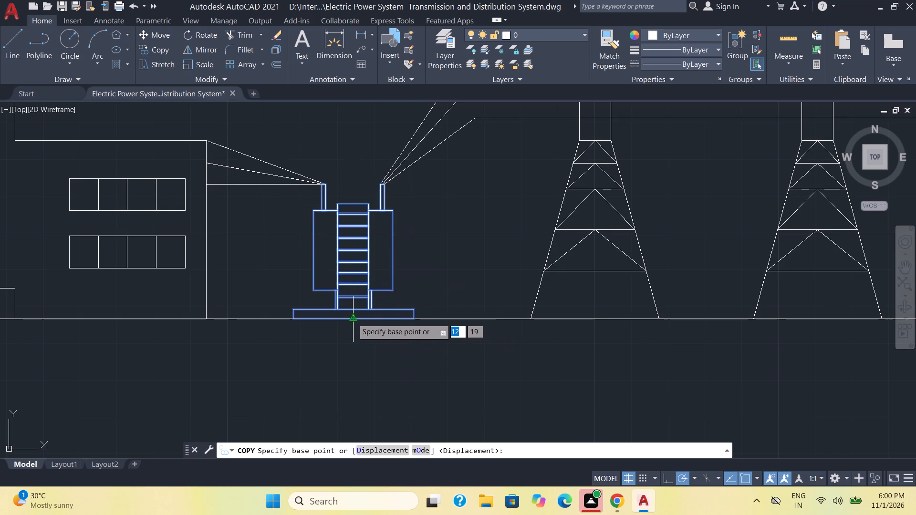
{"action": "left_click", "coordinate": [352, 318]}
{"action": "scroll", "coordinate": [497, 336], "scroll_direction": "down", "scroll_amount": 4}
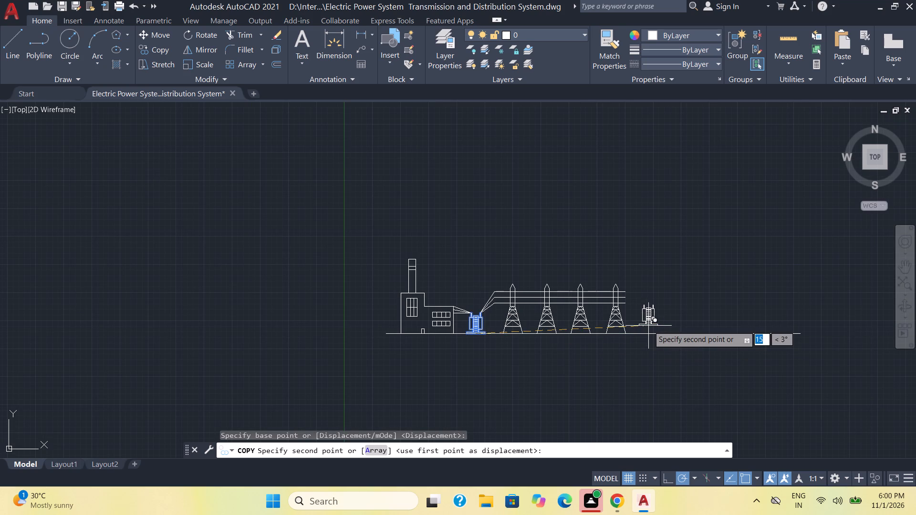
{"action": "scroll", "coordinate": [650, 337], "scroll_direction": "up", "scroll_amount": 2}
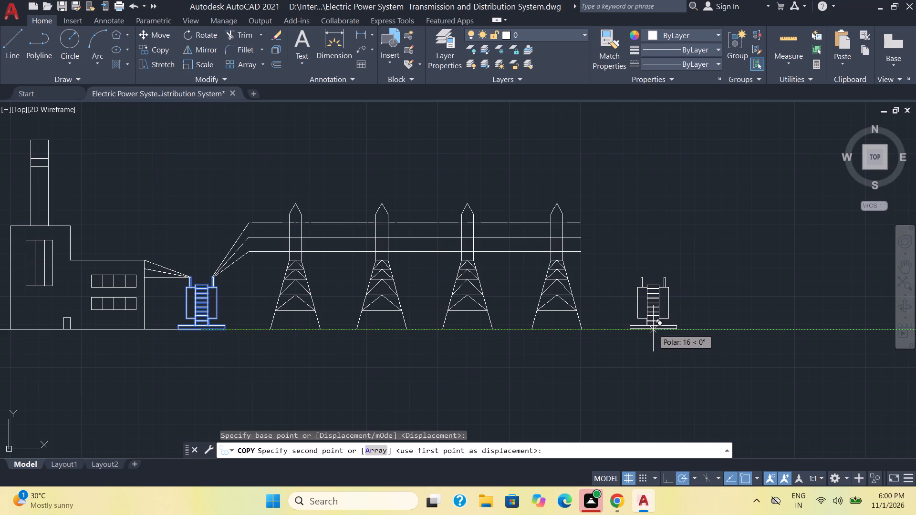
{"action": "left_click", "coordinate": [653, 329]}
{"action": "key", "text": "Escape"}
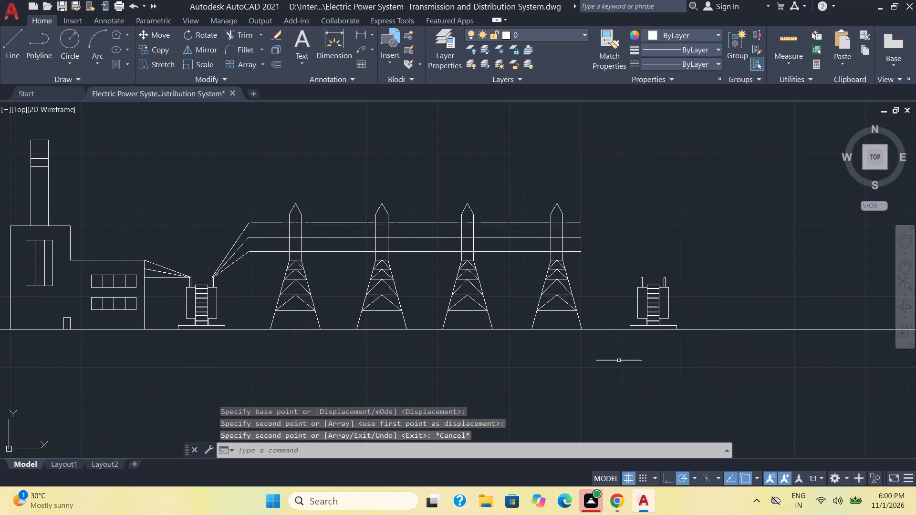
Extend the lowest conductor slightly past the last tower with a line, continuing it down to the top left corner of the second transformer's left terminal.
{"action": "scroll", "coordinate": [619, 351], "scroll_direction": "up", "scroll_amount": 2}
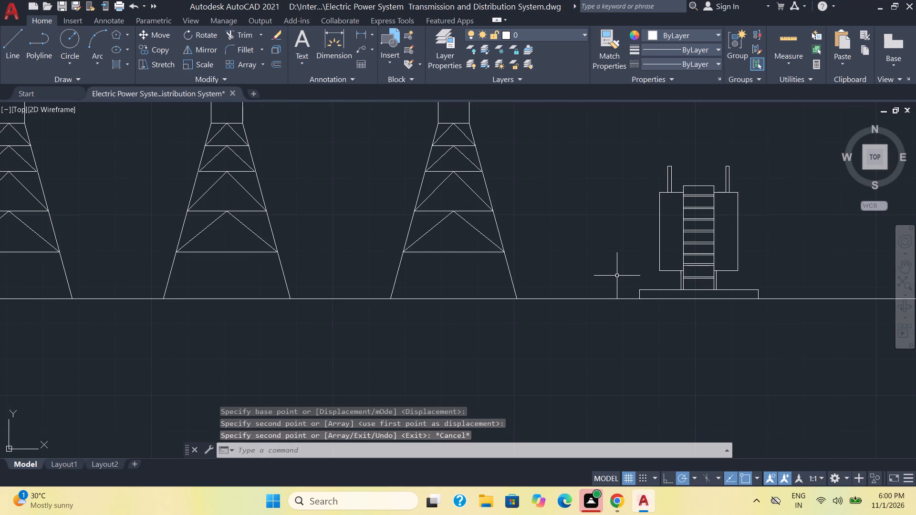
{"action": "middle_click_drag", "start_coordinate": [617, 276], "coordinate": [576, 364]}
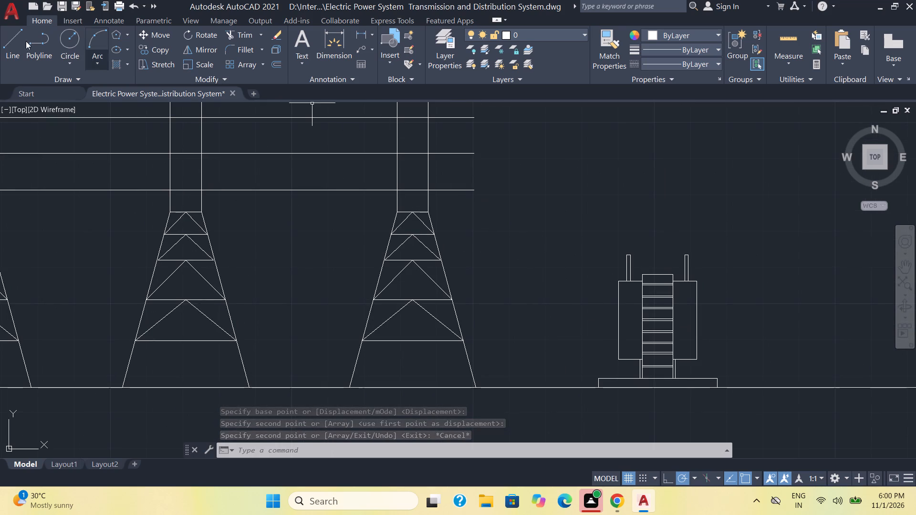
{"action": "left_click", "coordinate": [8, 44]}
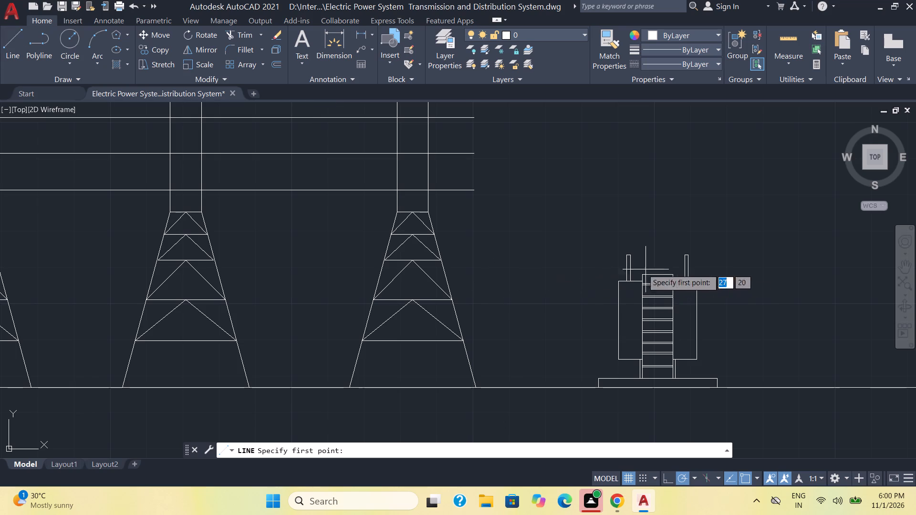
{"action": "left_click", "coordinate": [470, 193]}
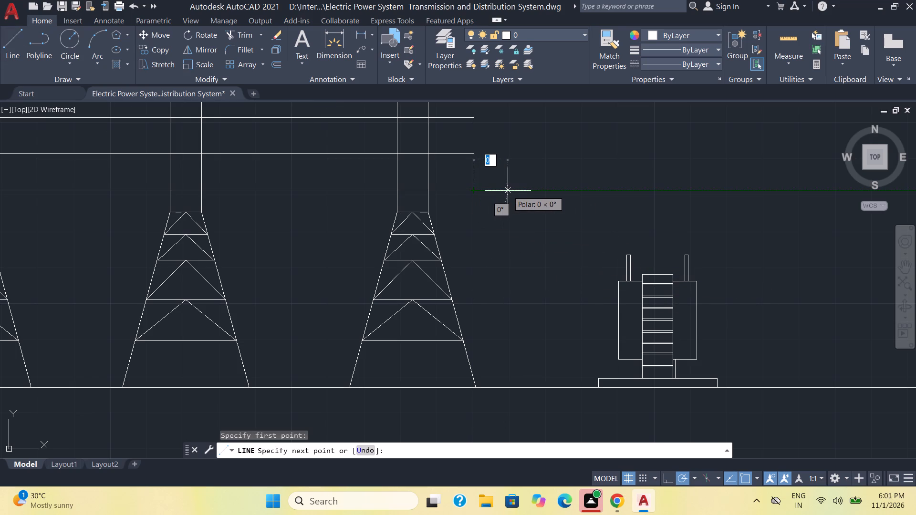
{"action": "left_click", "coordinate": [508, 191]}
{"action": "scroll", "coordinate": [627, 256], "scroll_direction": "up", "scroll_amount": 4}
{"action": "left_click", "coordinate": [602, 249]}
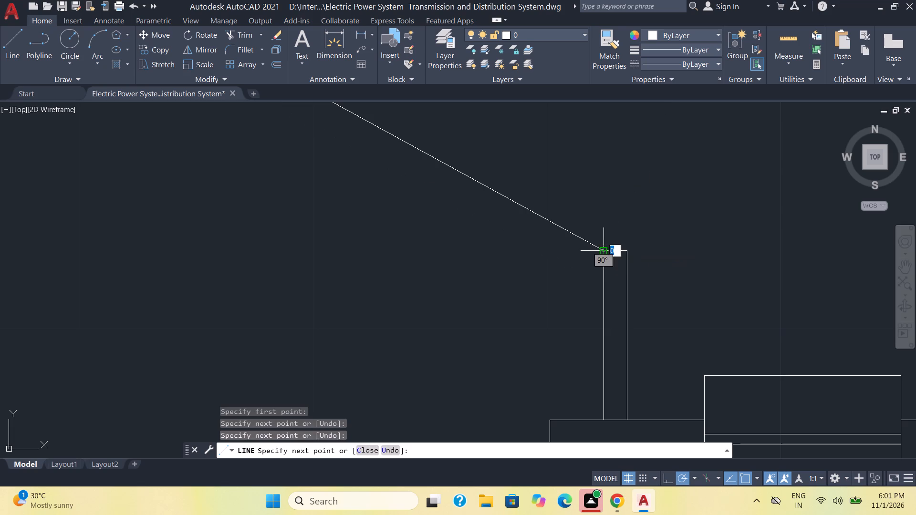
{"action": "key", "text": "space"}
Draw a line extending the middle conductor to align with the lowest one's bend, continuing to the top midpoint of the second transformer's left terminal.
{"action": "key", "text": "space"}
{"action": "scroll", "coordinate": [613, 247], "scroll_direction": "down", "scroll_amount": 3}
{"action": "scroll", "coordinate": [553, 214], "scroll_direction": "down", "scroll_amount": 2}
{"action": "middle_click_drag", "start_coordinate": [559, 195], "coordinate": [559, 238]}
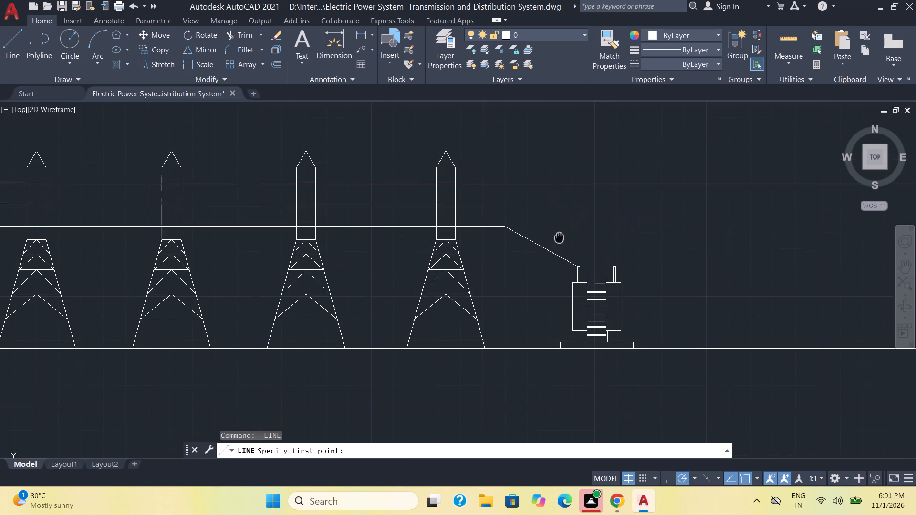
{"action": "middle_click_drag", "start_coordinate": [559, 238], "coordinate": [558, 249]}
{"action": "left_click", "coordinate": [483, 217]}
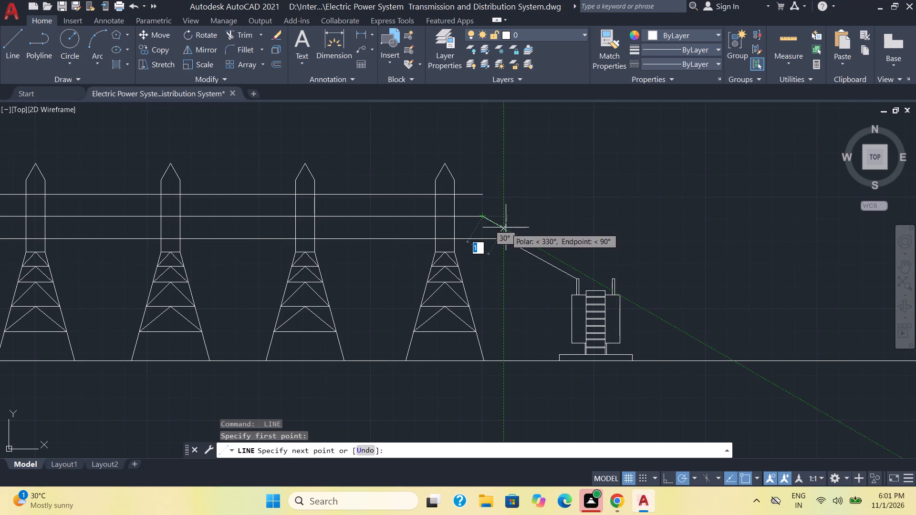
{"action": "left_click", "coordinate": [506, 219]}
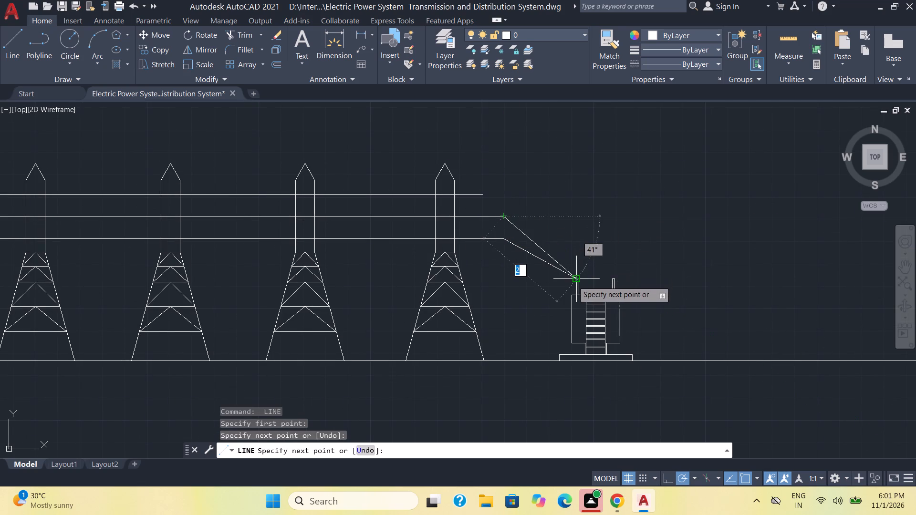
{"action": "scroll", "coordinate": [573, 281], "scroll_direction": "up", "scroll_amount": 5}
{"action": "left_click", "coordinate": [593, 266]}
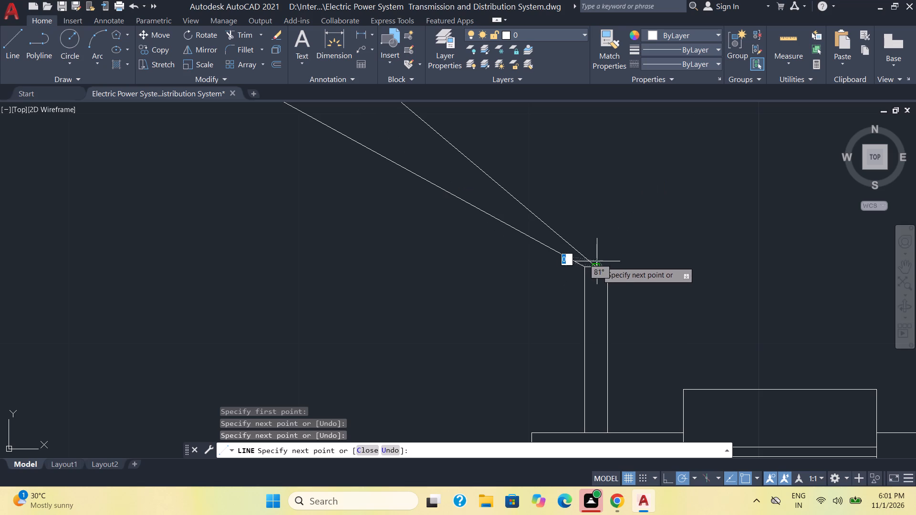
{"action": "key", "text": "Escape"}
Draw a line extending the uppermost conductor to the same bend alignment, continuing to the top right corner of the second transformer's left terminal.
{"action": "scroll", "coordinate": [600, 272], "scroll_direction": "down", "scroll_amount": 3}
{"action": "key", "text": "space"}
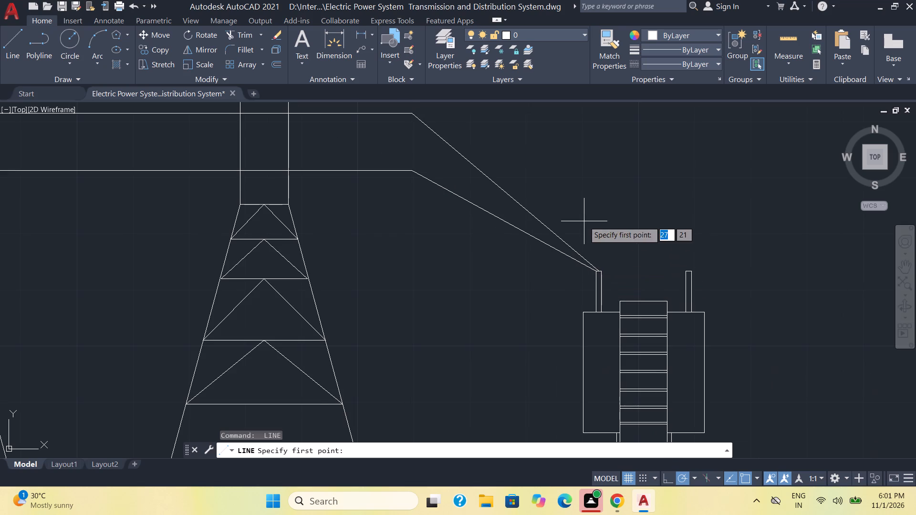
{"action": "middle_click_drag", "start_coordinate": [584, 221], "coordinate": [599, 307]}
{"action": "left_click", "coordinate": [373, 142]}
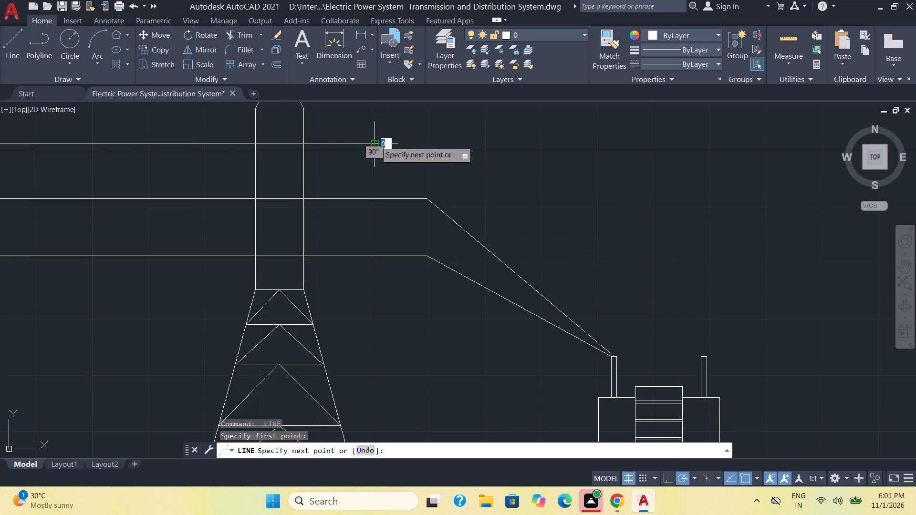
{"action": "left_click", "coordinate": [429, 144]}
{"action": "scroll", "coordinate": [620, 364], "scroll_direction": "up", "scroll_amount": 3}
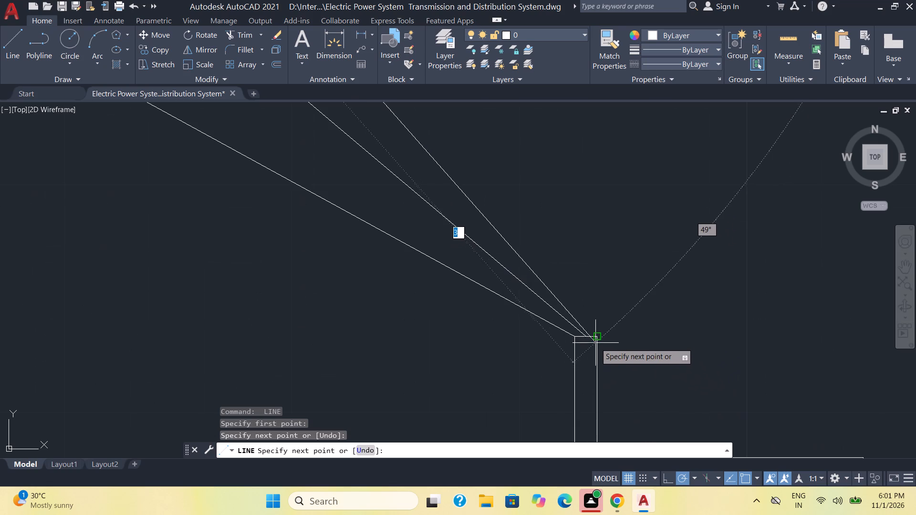
{"action": "left_click", "coordinate": [596, 338]}
{"action": "key", "text": "Escape"}
Draw a tall narrow rectangle about 3 units high to the right of the second transformer, reaching slightly below the ground line.
{"action": "scroll", "coordinate": [671, 325], "scroll_direction": "down", "scroll_amount": 2}
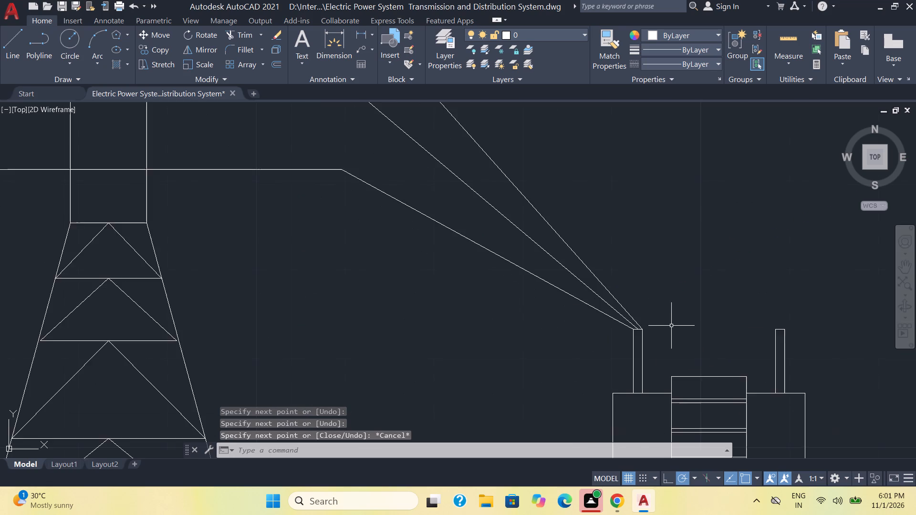
{"action": "scroll", "coordinate": [673, 327], "scroll_direction": "down", "scroll_amount": 1}
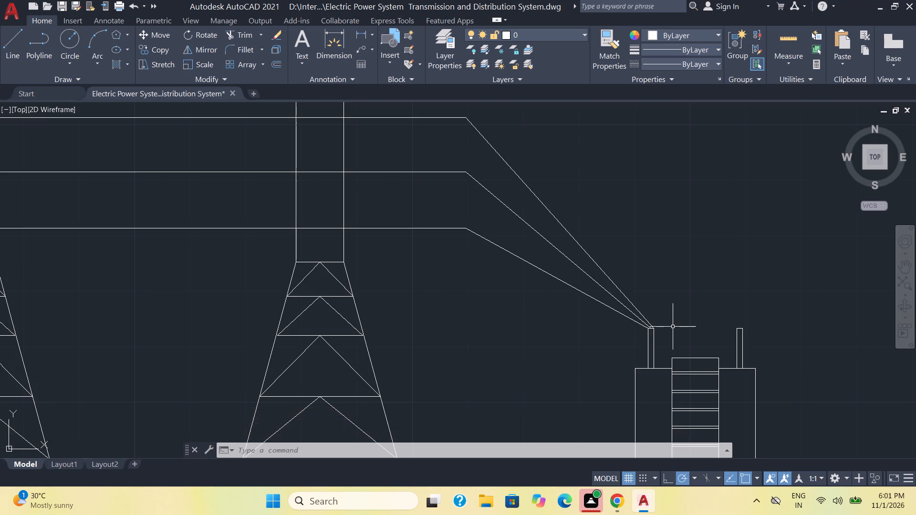
{"action": "scroll", "coordinate": [673, 327], "scroll_direction": "down", "scroll_amount": 1}
{"action": "middle_click_drag", "start_coordinate": [673, 327], "coordinate": [674, 316]}
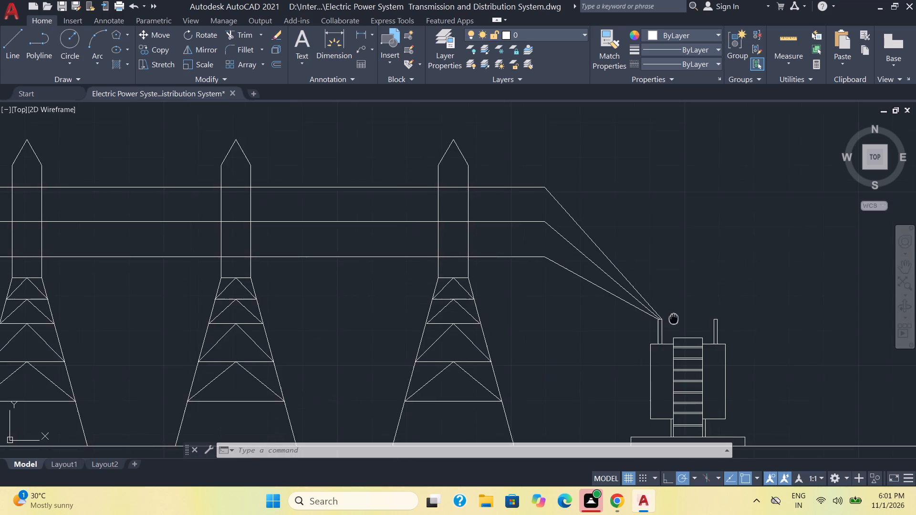
{"action": "middle_click_drag", "start_coordinate": [674, 316], "coordinate": [479, 227]}
{"action": "scroll", "coordinate": [568, 258], "scroll_direction": "down", "scroll_amount": 1}
{"action": "middle_click_drag", "start_coordinate": [614, 278], "coordinate": [573, 288]}
{"action": "scroll", "coordinate": [614, 278], "scroll_direction": "down", "scroll_amount": 1}
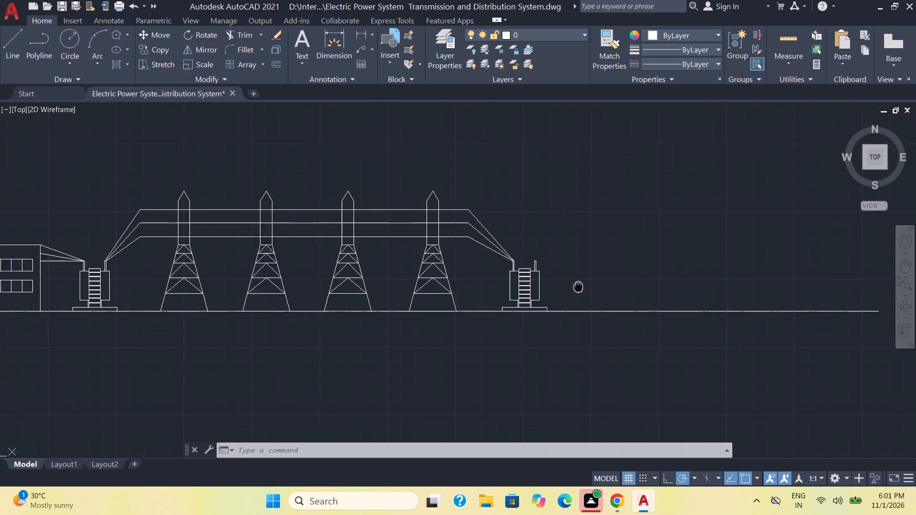
{"action": "middle_click_drag", "start_coordinate": [573, 288], "coordinate": [526, 299]}
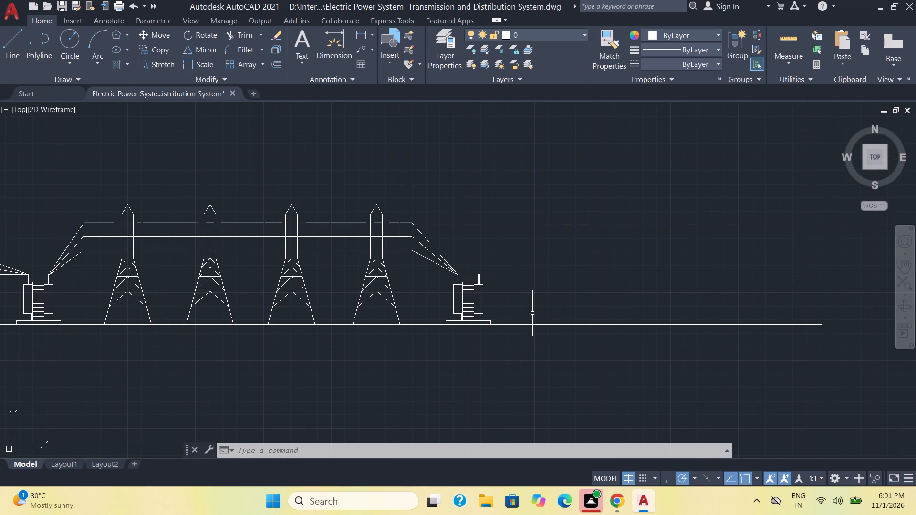
{"action": "middle_click_drag", "start_coordinate": [534, 313], "coordinate": [478, 304]}
{"action": "scroll", "coordinate": [478, 304], "scroll_direction": "up", "scroll_amount": 1}
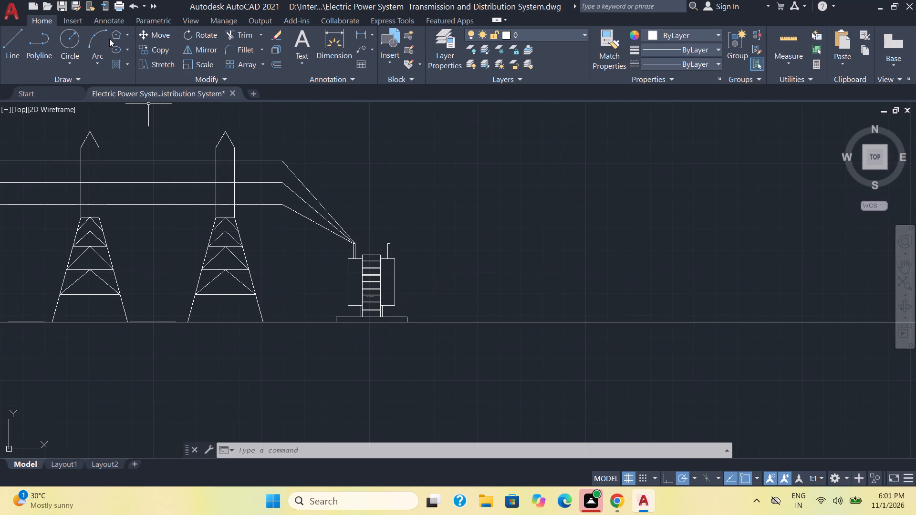
{"action": "left_click", "coordinate": [129, 35]}
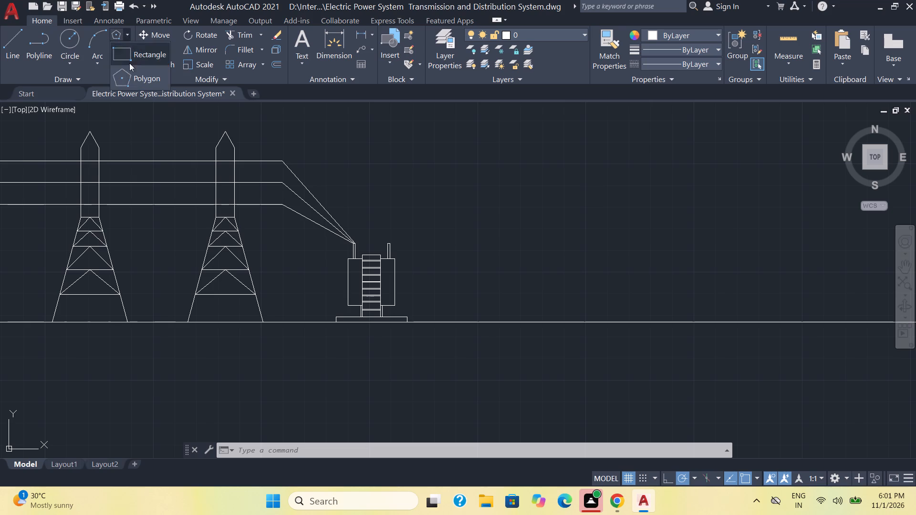
{"action": "left_click", "coordinate": [132, 58]}
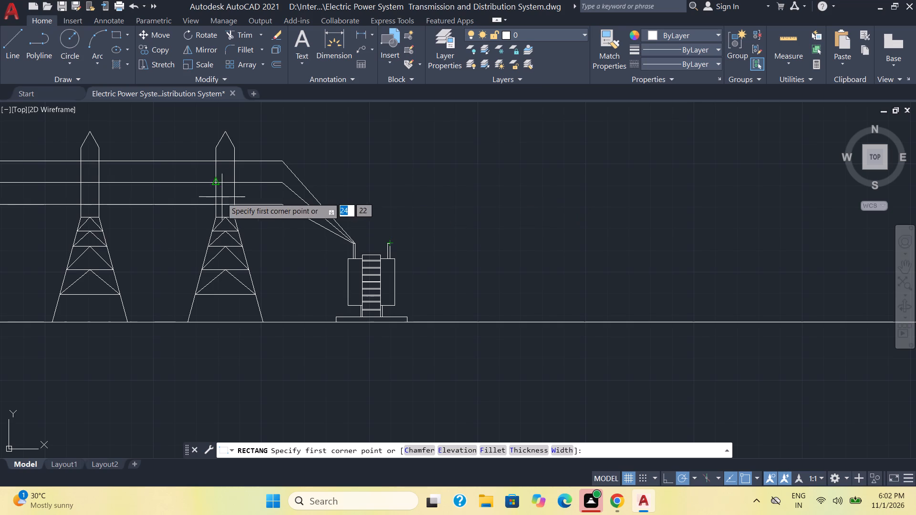
{"action": "left_click", "coordinate": [456, 214]}
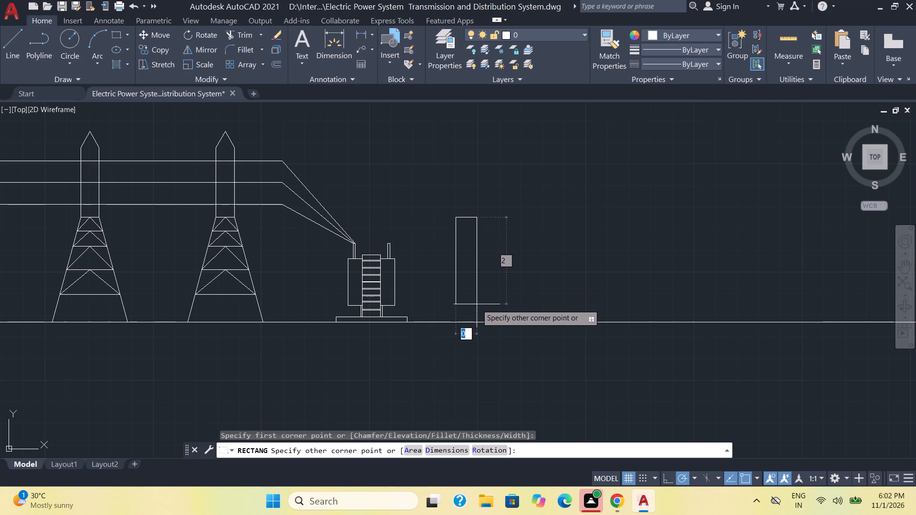
{"action": "left_click", "coordinate": [474, 332]}
Move the tall narrow rectangle, using its bottom edge midpoint as the base point.
{"action": "left_click", "coordinate": [477, 259]}
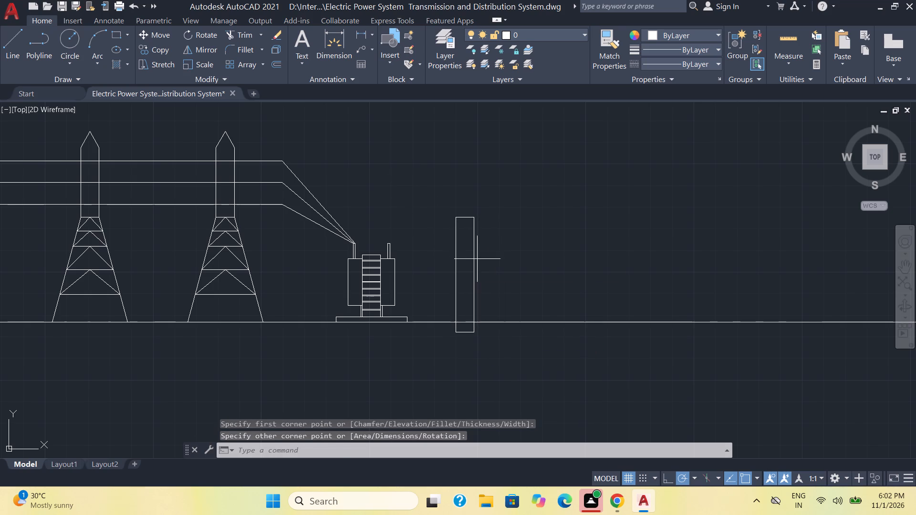
{"action": "left_click", "coordinate": [454, 225]}
{"action": "left_click", "coordinate": [154, 35]}
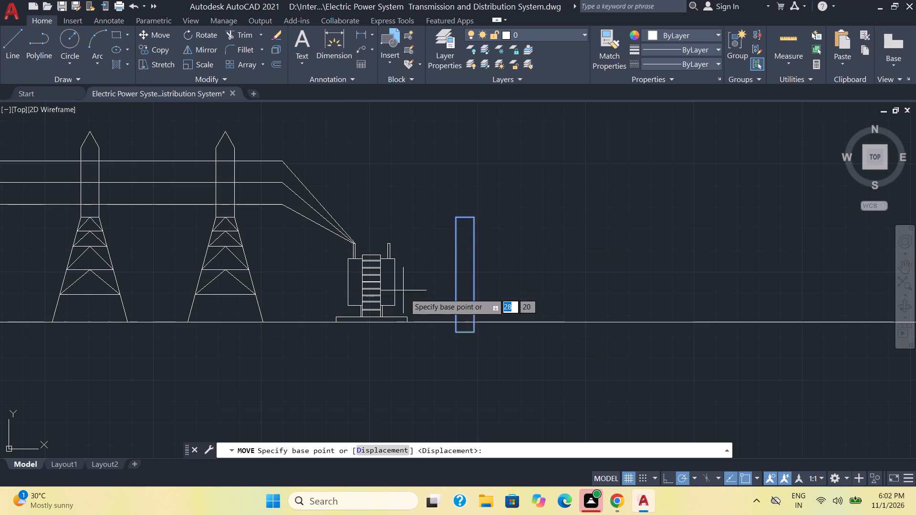
{"action": "left_click", "coordinate": [464, 336]}
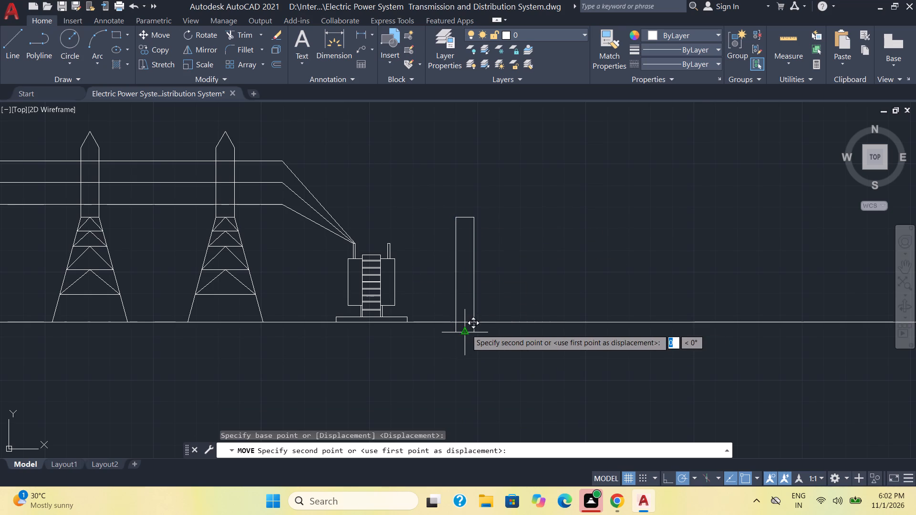
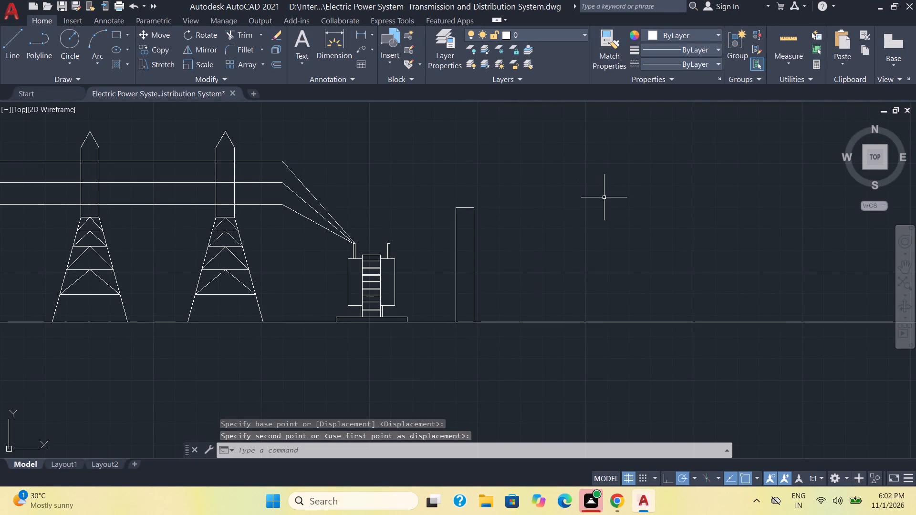
Draw a thin horizontal crossarm rectangle about 2 units wide across the pole, level with the pole's top edge.
{"action": "left_click", "coordinate": [117, 35]}
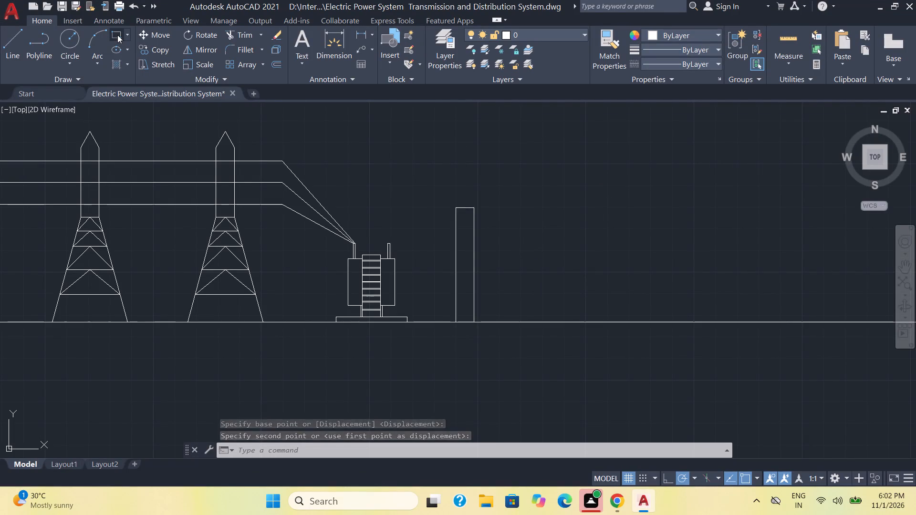
{"action": "left_click", "coordinate": [427, 208]}
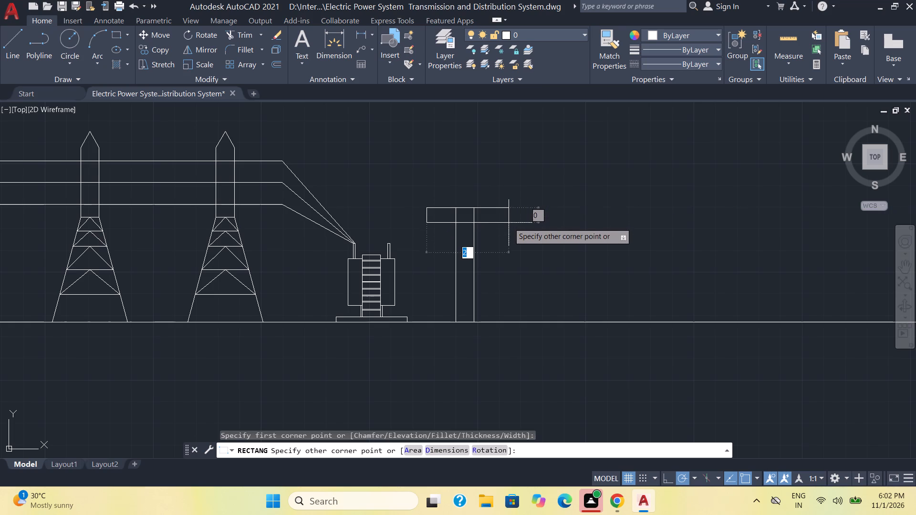
{"action": "left_click", "coordinate": [502, 223]}
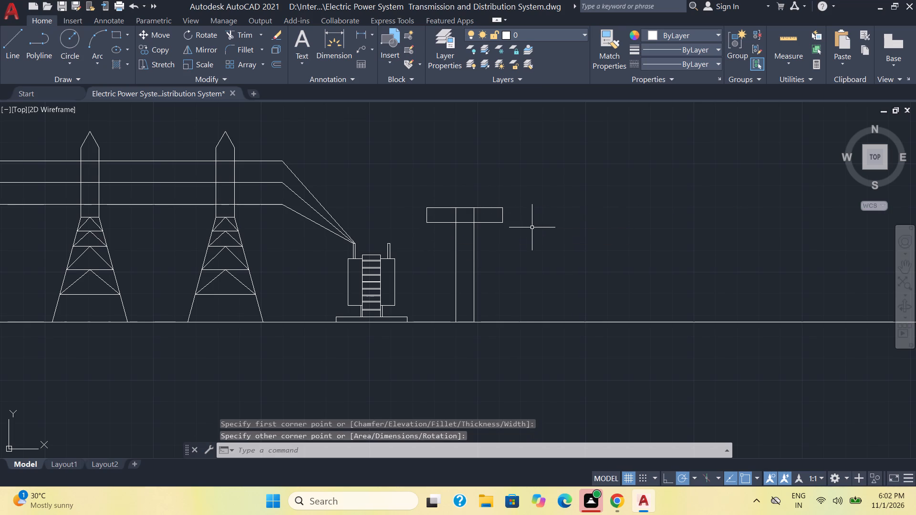
{"action": "key", "text": "Escape"}
Rotate the crossarm rectangle 30° about the midpoint of its top edge.
{"action": "left_click", "coordinate": [521, 233]}
{"action": "left_click", "coordinate": [500, 206]}
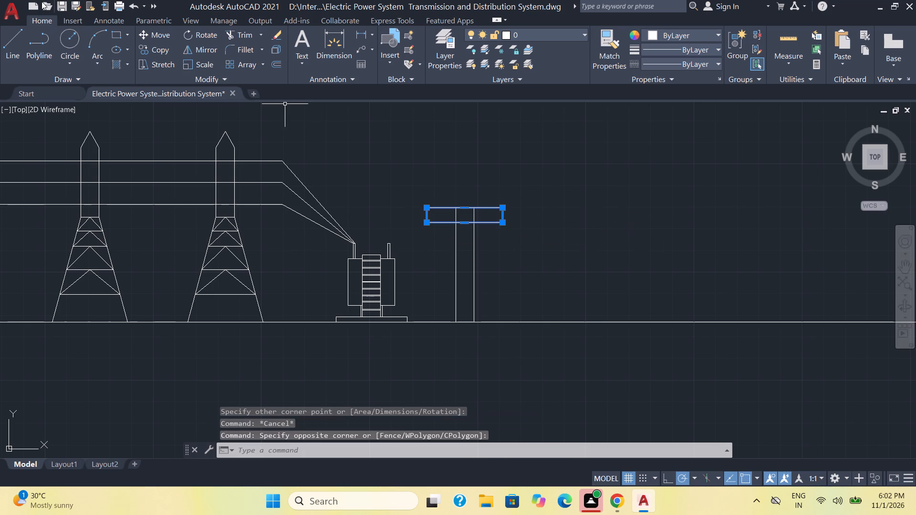
{"action": "left_click", "coordinate": [198, 36]}
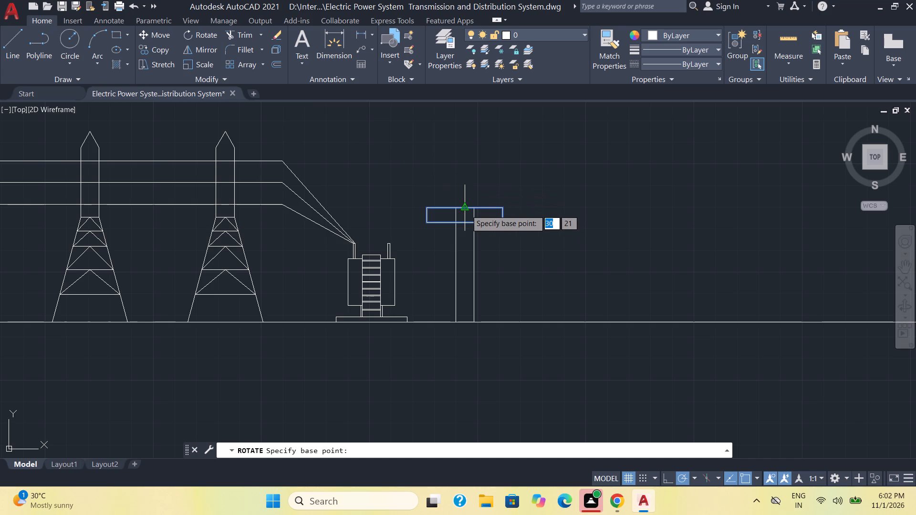
{"action": "left_click", "coordinate": [466, 209]}
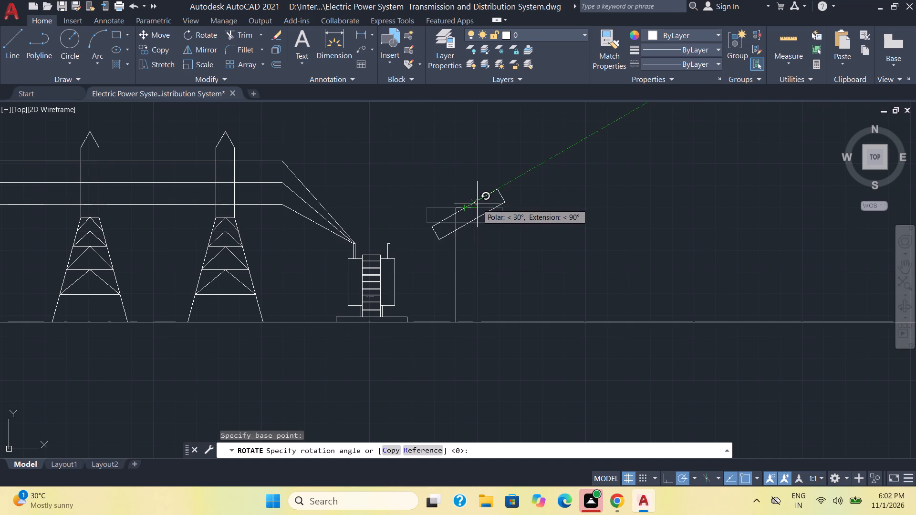
{"action": "scroll", "coordinate": [477, 204], "scroll_direction": "up", "scroll_amount": 1}
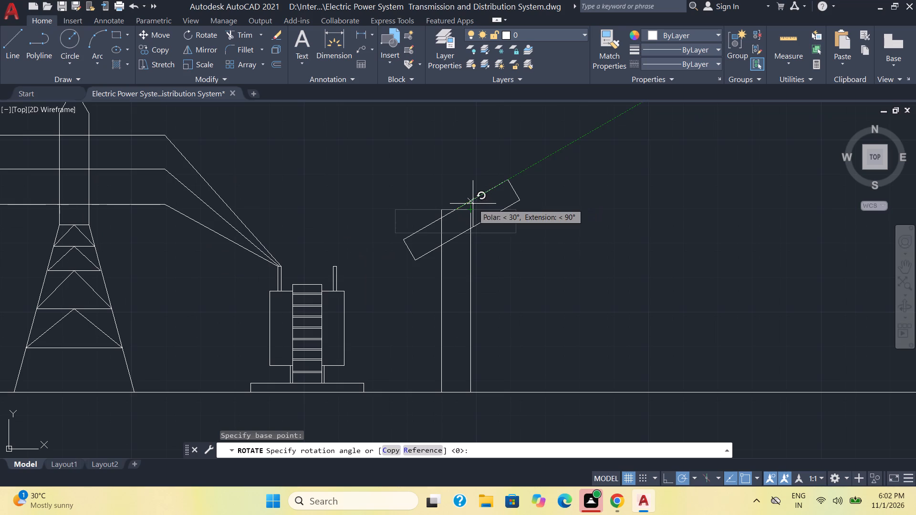
{"action": "left_click", "coordinate": [473, 204]}
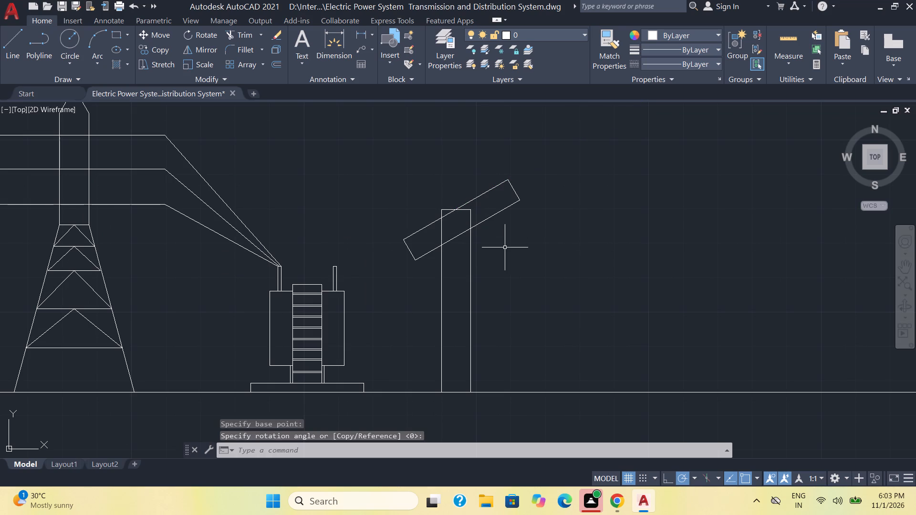
Move the tilted crossarm straight up a short distance, using its upper edge midpoint as the base point.
{"action": "scroll", "coordinate": [505, 247], "scroll_direction": "down", "scroll_amount": 2}
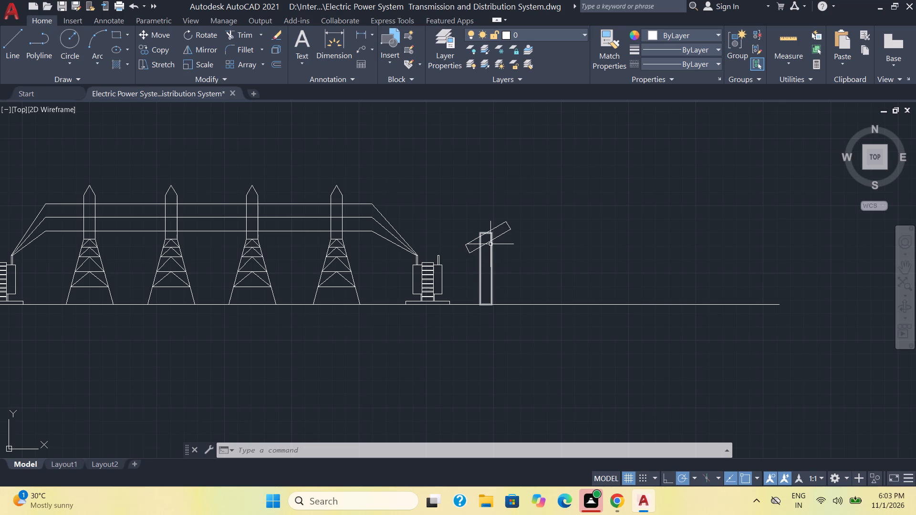
{"action": "left_click", "coordinate": [500, 235]}
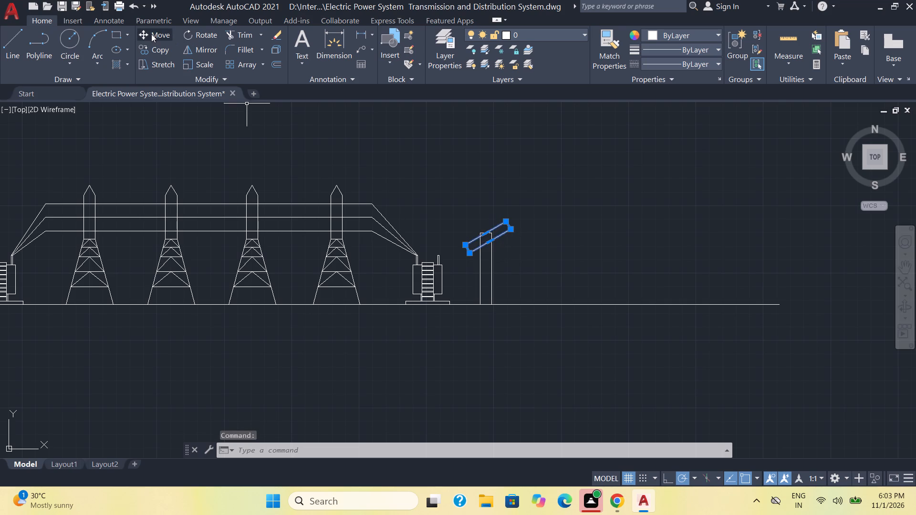
{"action": "left_click", "coordinate": [151, 34]}
{"action": "scroll", "coordinate": [446, 224], "scroll_direction": "up", "scroll_amount": 2}
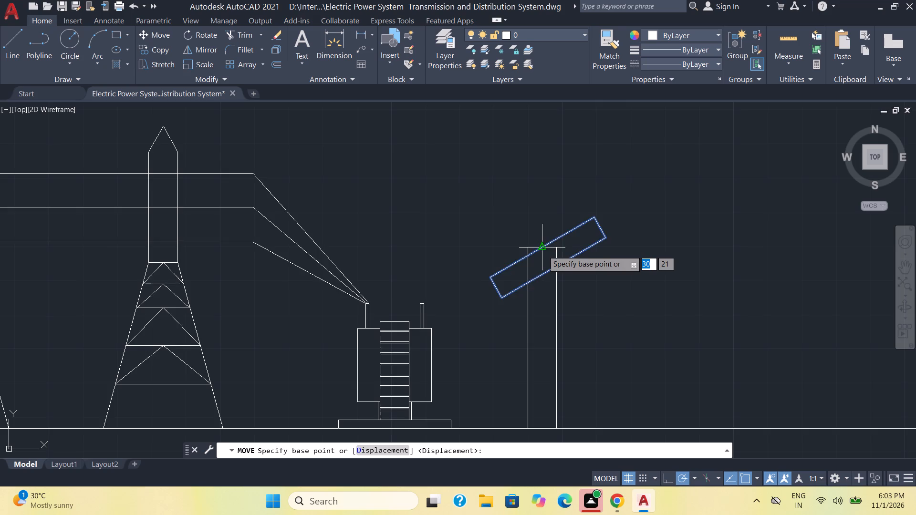
{"action": "scroll", "coordinate": [543, 250], "scroll_direction": "up", "scroll_amount": 3}
{"action": "left_click", "coordinate": [531, 234]}
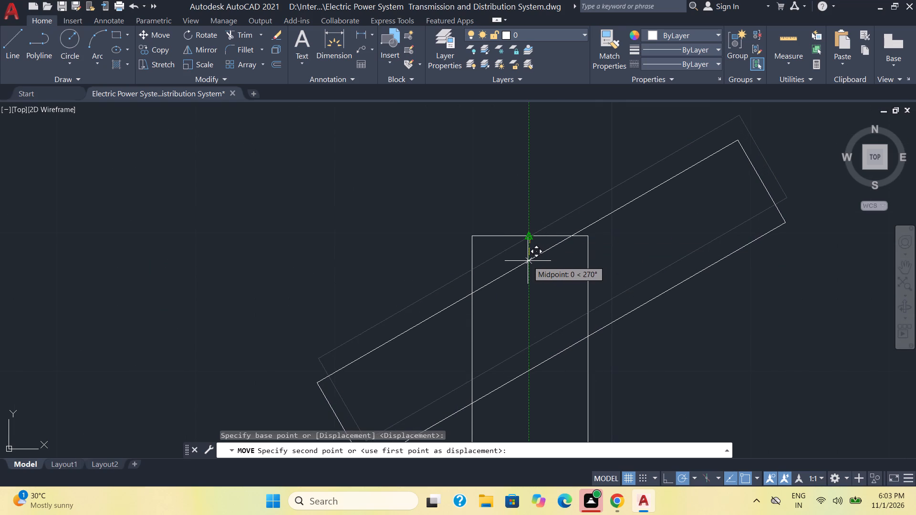
{"action": "scroll", "coordinate": [527, 260], "scroll_direction": "down", "scroll_amount": 2}
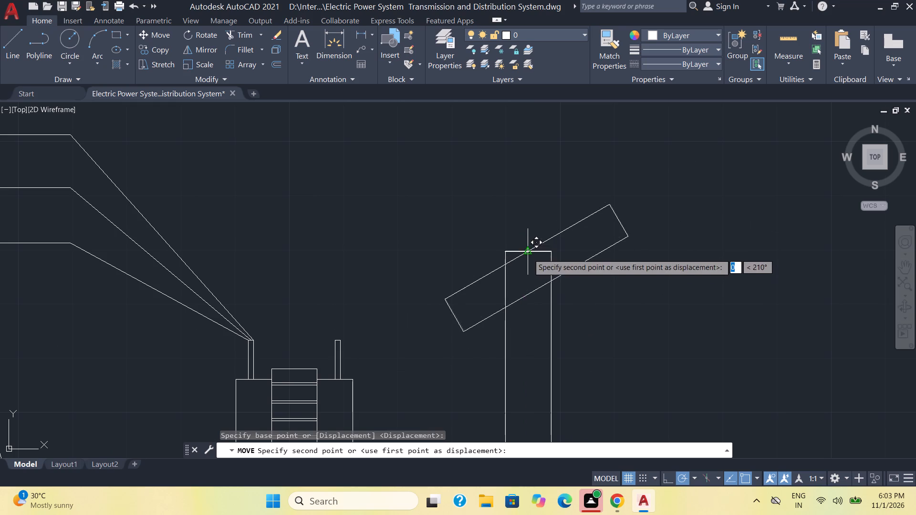
{"action": "left_click", "coordinate": [529, 225]}
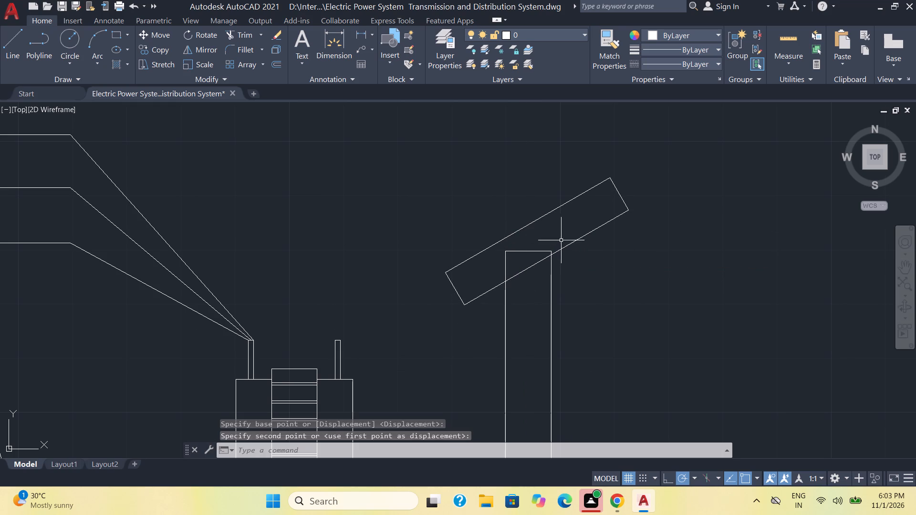
Rotate the crossarm freehand about its upper edge midpoint to a shallower tilt, turning polar tracking off for the rotation and on again.
{"action": "left_click", "coordinate": [562, 239]}
{"action": "left_click", "coordinate": [549, 216]}
{"action": "left_click", "coordinate": [607, 244]}
{"action": "left_click", "coordinate": [541, 185]}
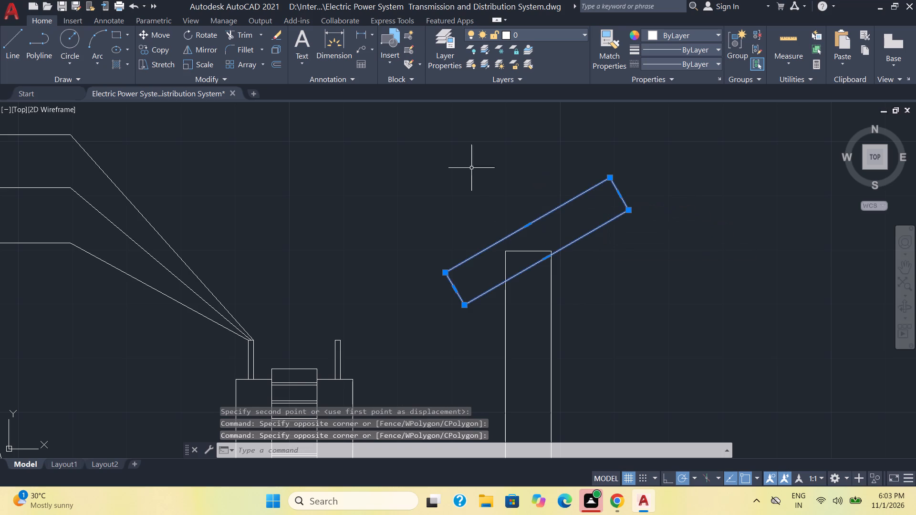
{"action": "left_click", "coordinate": [204, 30]}
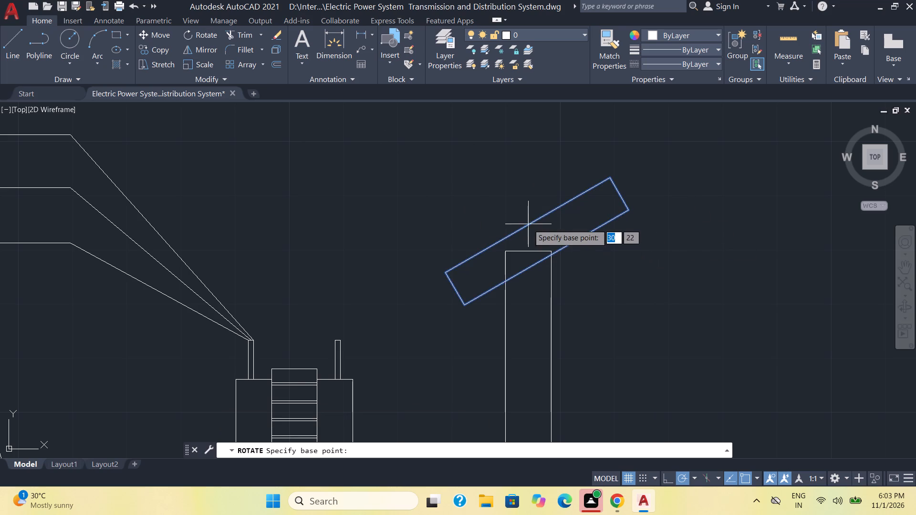
{"action": "left_click", "coordinate": [526, 224]}
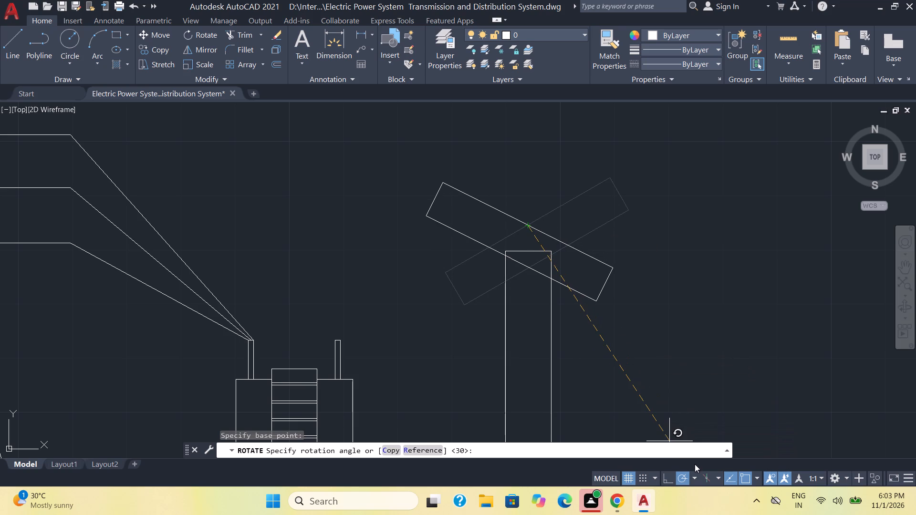
{"action": "left_click", "coordinate": [692, 480]}
{"action": "left_click", "coordinate": [685, 480]}
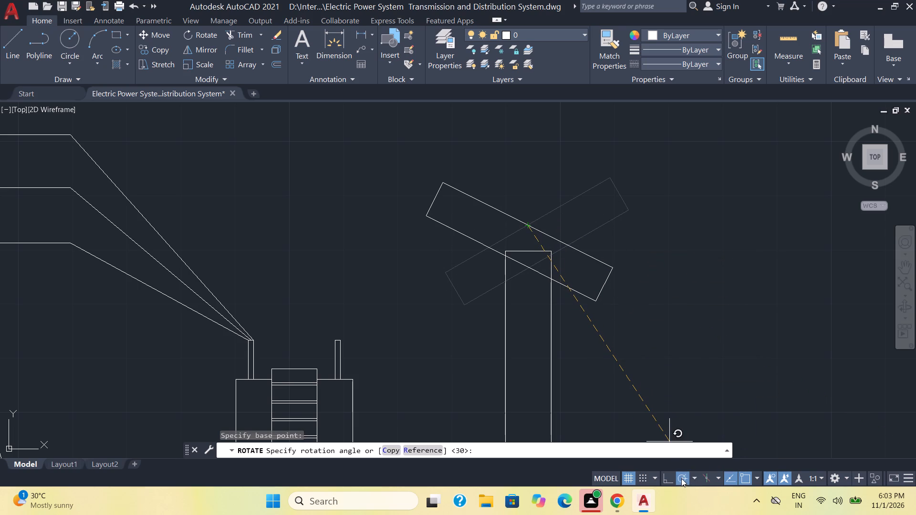
{"action": "left_click", "coordinate": [681, 479]}
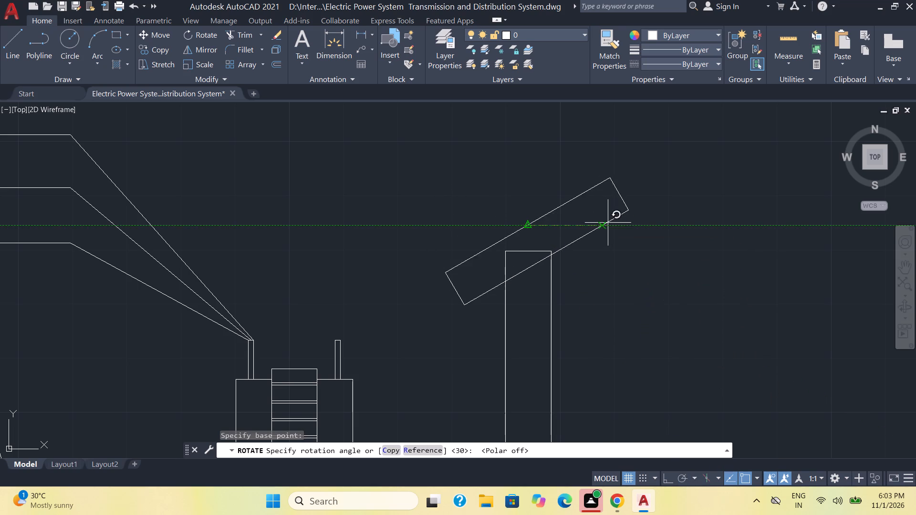
{"action": "left_click", "coordinate": [613, 251]}
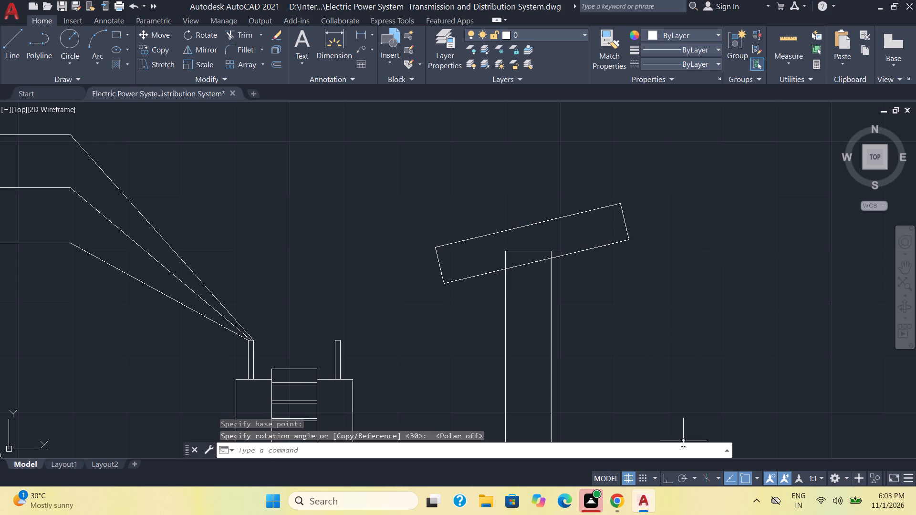
{"action": "left_click", "coordinate": [680, 479]}
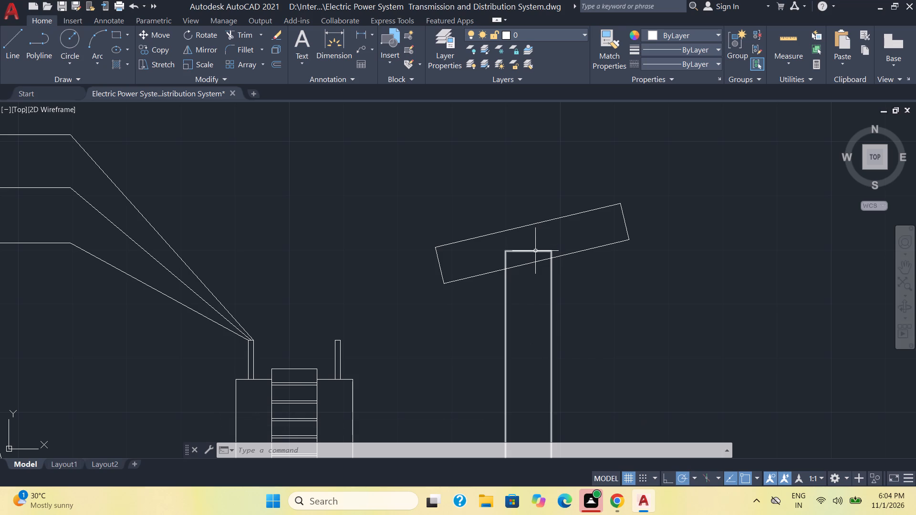
Draw a pole-width rectangle on the pole's top edge, extending up past the tilted crossarm.
{"action": "left_click", "coordinate": [111, 33]}
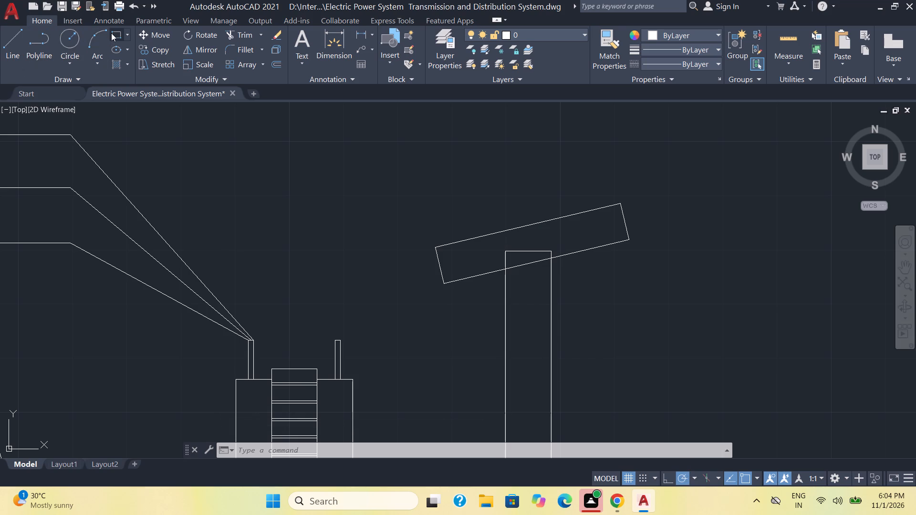
{"action": "left_click", "coordinate": [551, 251]}
{"action": "left_click", "coordinate": [504, 250]}
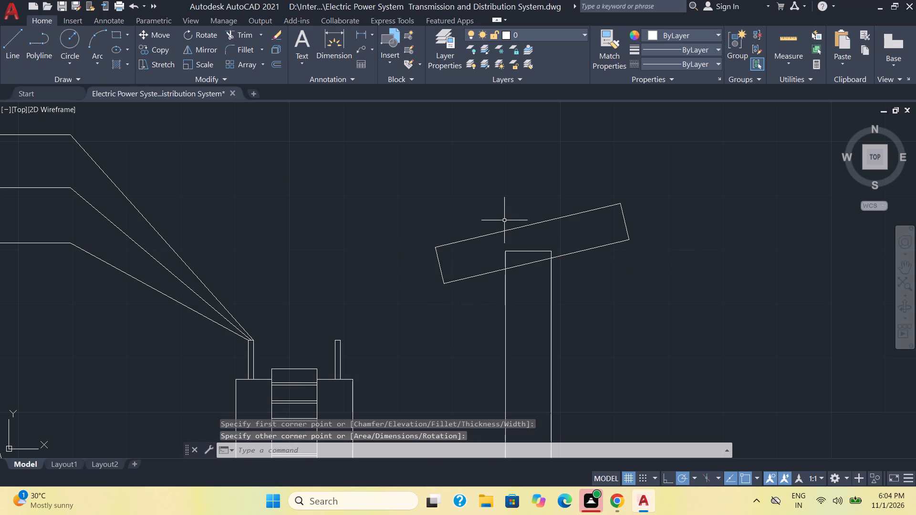
{"action": "key", "text": "space"}
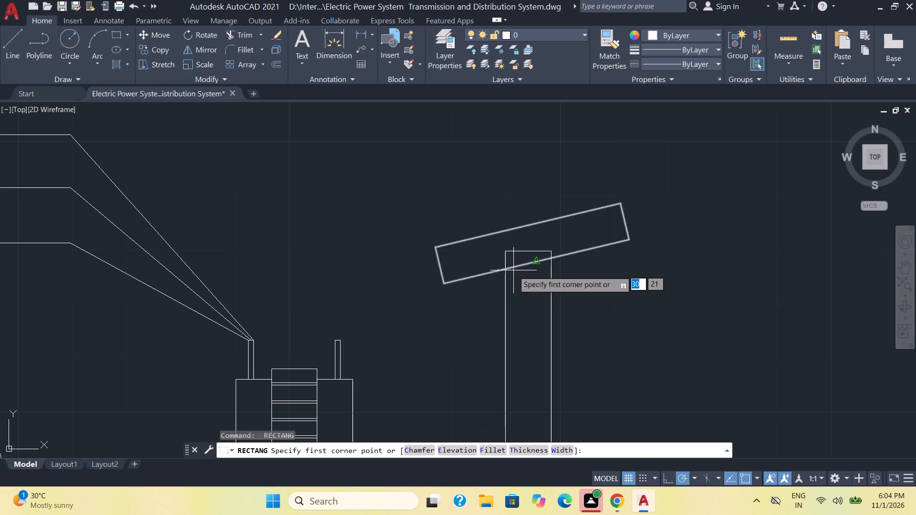
{"action": "left_click", "coordinate": [549, 253]}
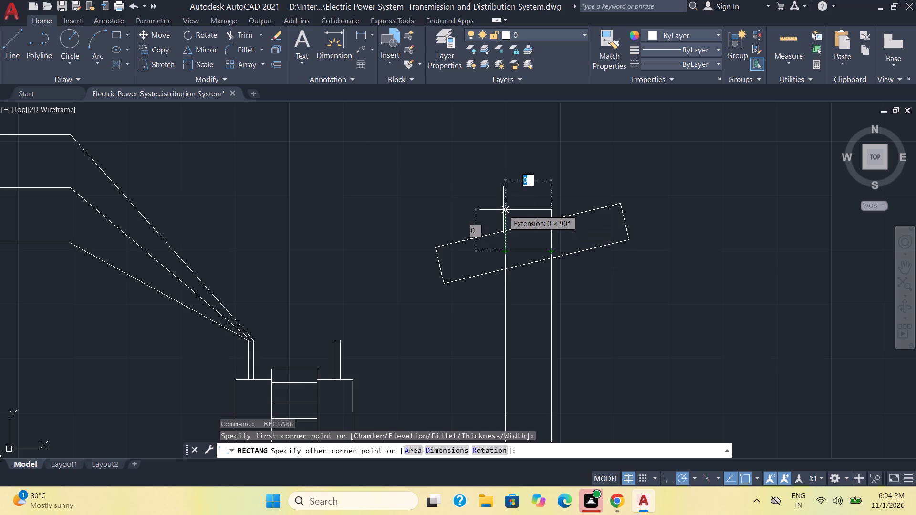
{"action": "left_click", "coordinate": [504, 210]}
{"action": "key", "text": "Escape"}
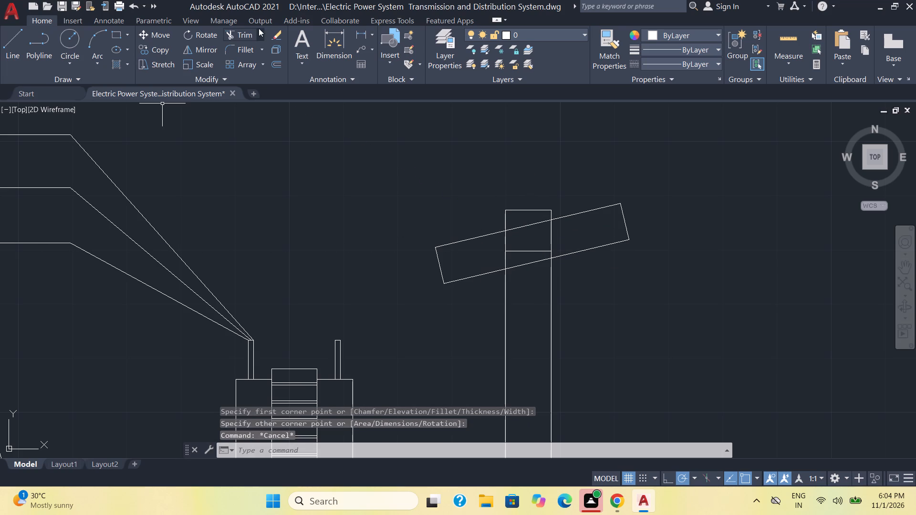
Trim the overlapping crossarm, pole and cap rectangle edges inside the area where they cross.
{"action": "left_click", "coordinate": [242, 31]}
{"action": "left_click_drag", "start_coordinate": [493, 258], "coordinate": [565, 243]}
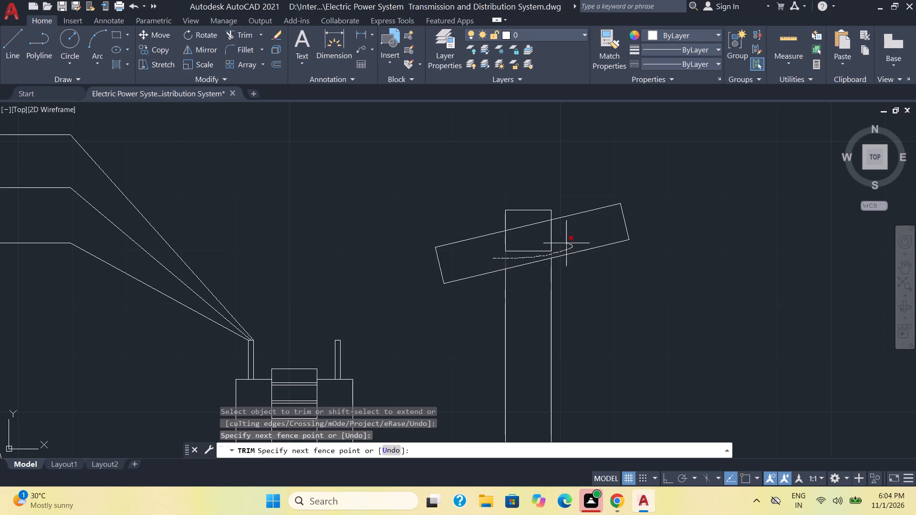
{"action": "left_click_drag", "start_coordinate": [565, 243], "coordinate": [531, 298]}
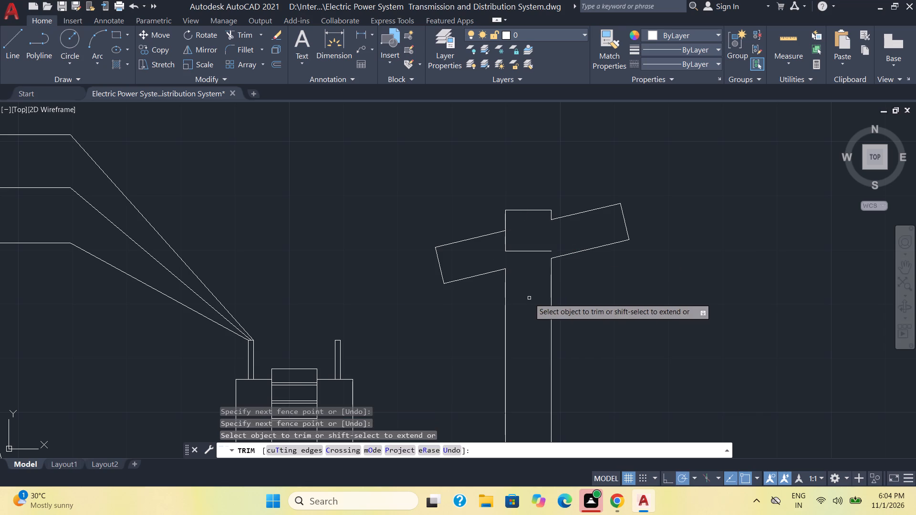
{"action": "left_click_drag", "start_coordinate": [521, 269], "coordinate": [526, 241]}
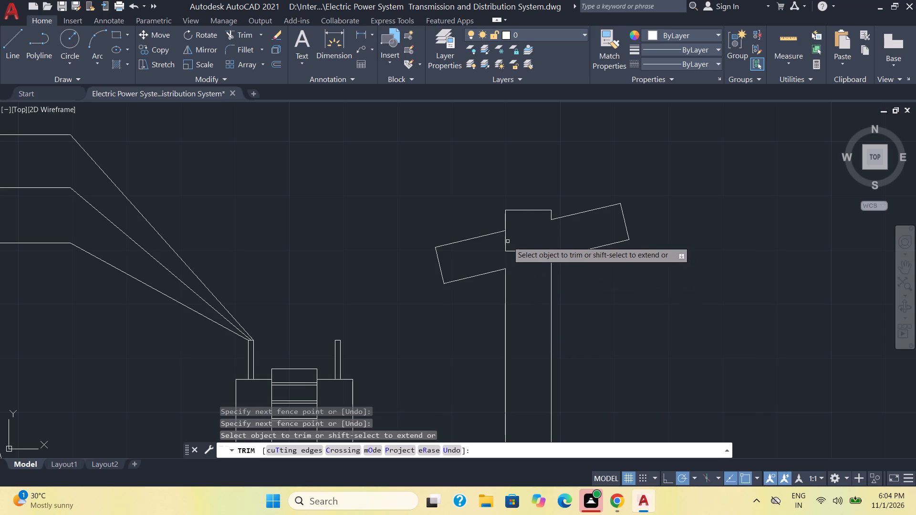
{"action": "left_click_drag", "start_coordinate": [512, 240], "coordinate": [498, 247]}
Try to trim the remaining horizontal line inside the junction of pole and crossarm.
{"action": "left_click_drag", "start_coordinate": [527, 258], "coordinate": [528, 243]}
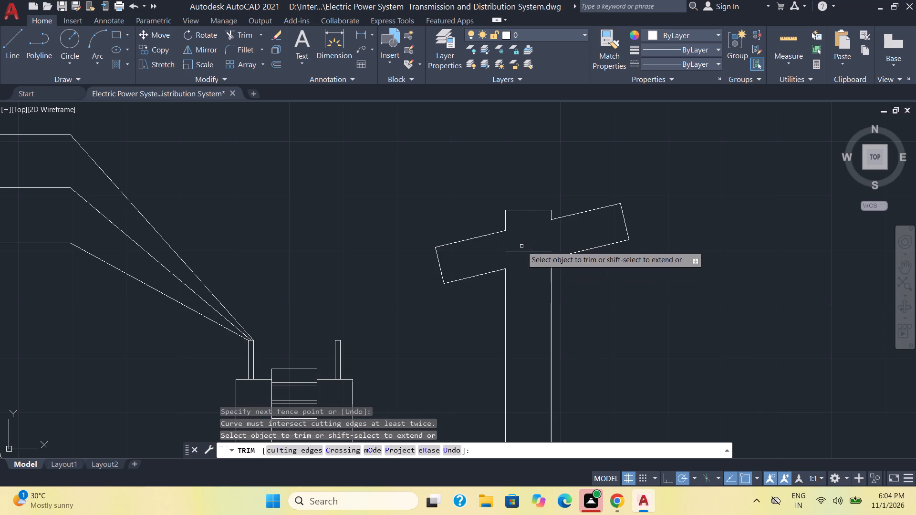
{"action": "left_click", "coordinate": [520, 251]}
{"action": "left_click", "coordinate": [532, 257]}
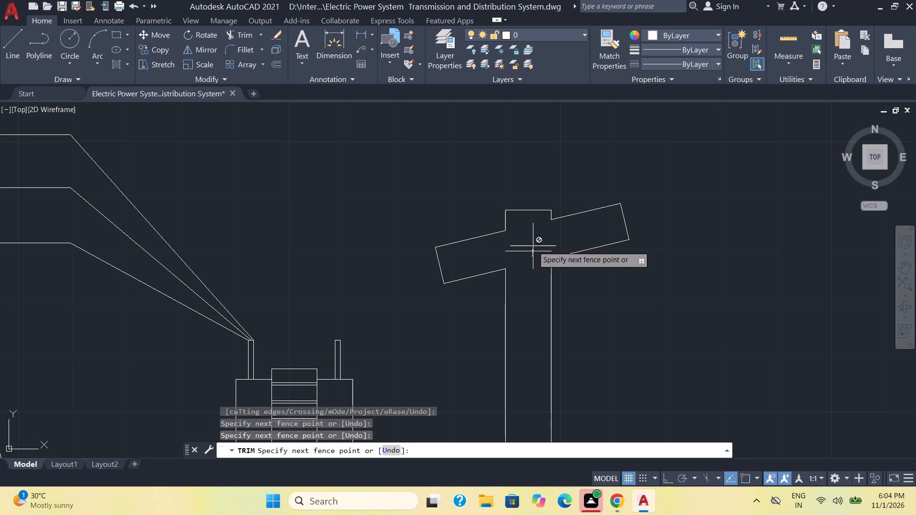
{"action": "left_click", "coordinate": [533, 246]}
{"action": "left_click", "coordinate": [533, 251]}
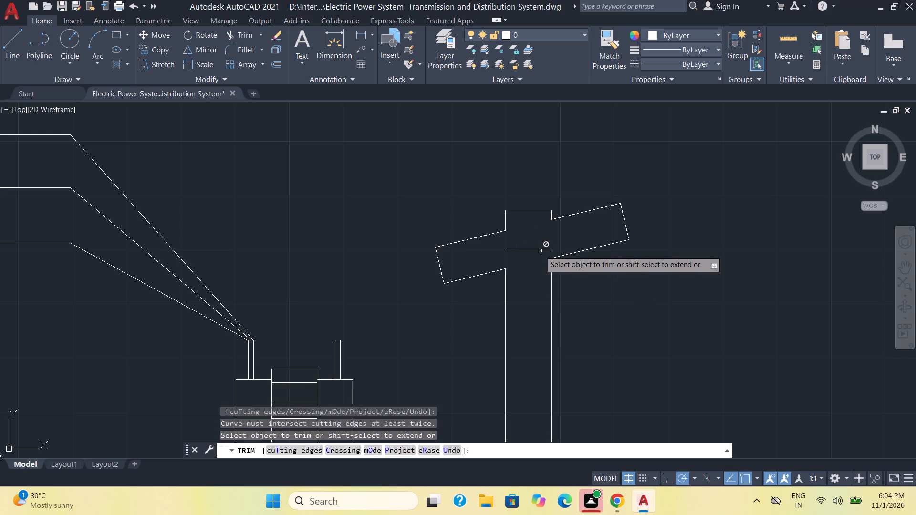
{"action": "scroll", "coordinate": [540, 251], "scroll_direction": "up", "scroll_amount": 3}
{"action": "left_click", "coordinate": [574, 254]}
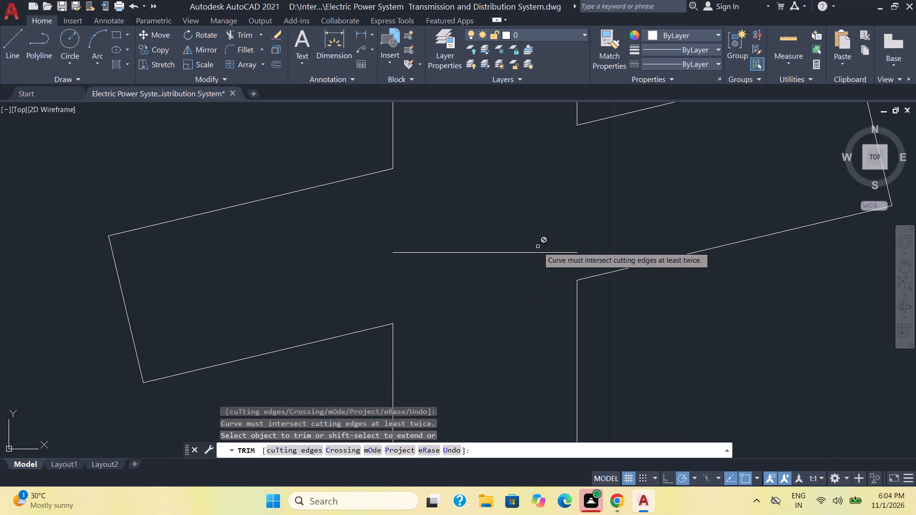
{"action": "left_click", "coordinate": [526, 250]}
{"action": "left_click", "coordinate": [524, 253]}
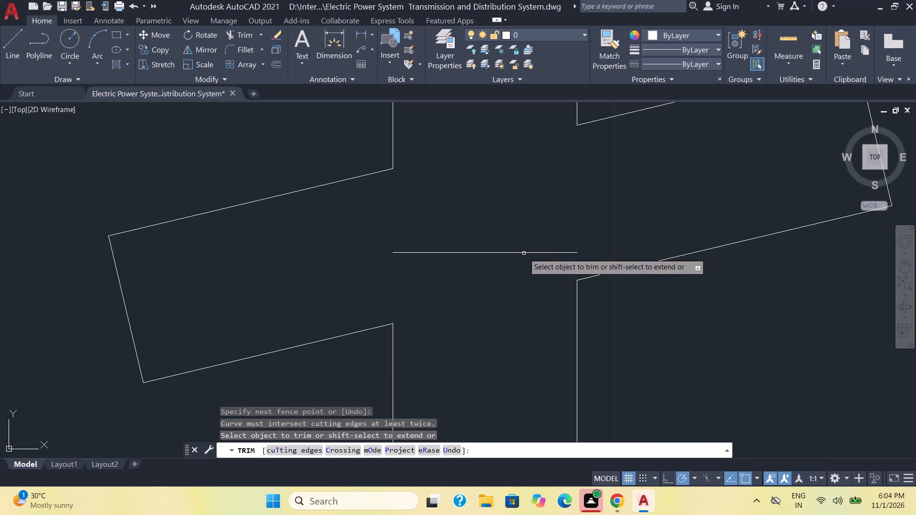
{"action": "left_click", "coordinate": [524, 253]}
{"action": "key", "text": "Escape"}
Erase the leftover horizontal line inside the junction of pole and crossarm.
{"action": "left_click", "coordinate": [525, 253]}
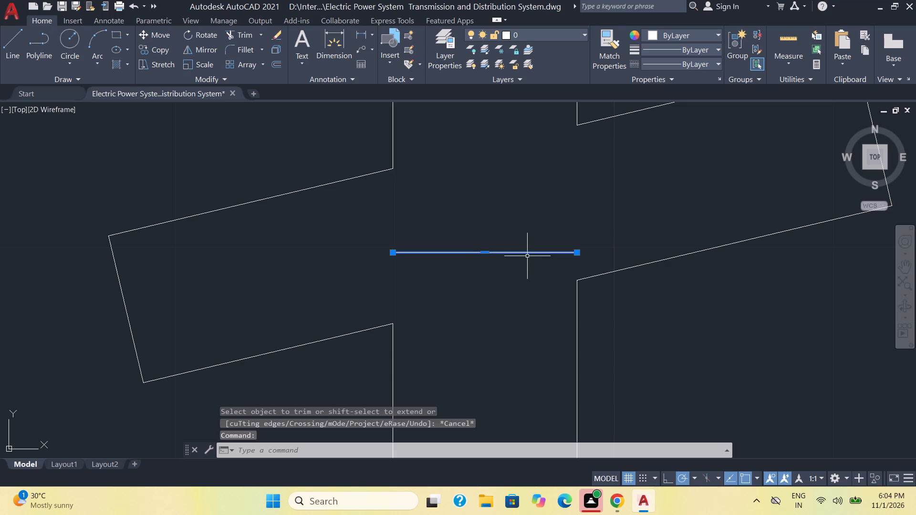
{"action": "key", "text": "Delete"}
Draw a horizontal conductor level with the crossarm's lower-left corner, starting left of the crossarm and running right past the pole, about 9 units.
{"action": "scroll", "coordinate": [529, 262], "scroll_direction": "down", "scroll_amount": 4}
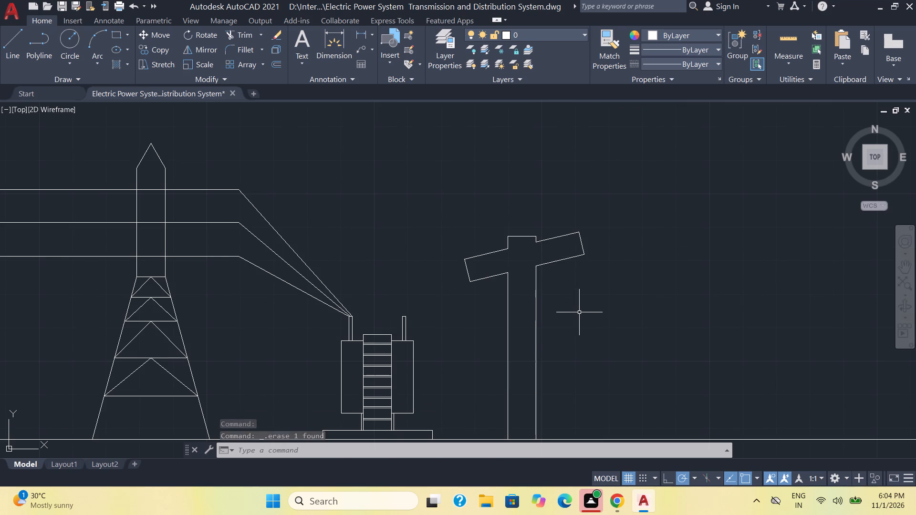
{"action": "scroll", "coordinate": [579, 312], "scroll_direction": "down", "scroll_amount": 1}
{"action": "scroll", "coordinate": [537, 314], "scroll_direction": "up", "scroll_amount": 1}
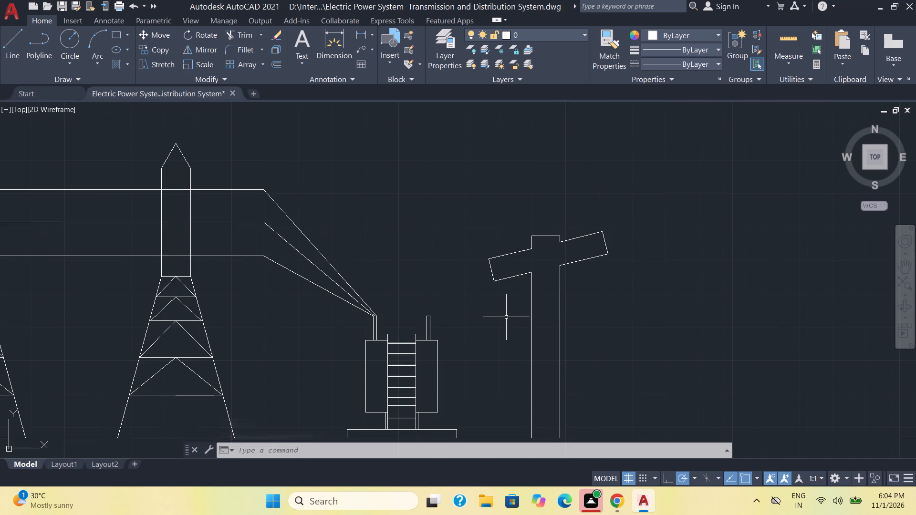
{"action": "middle_click_drag", "start_coordinate": [506, 317], "coordinate": [516, 275]}
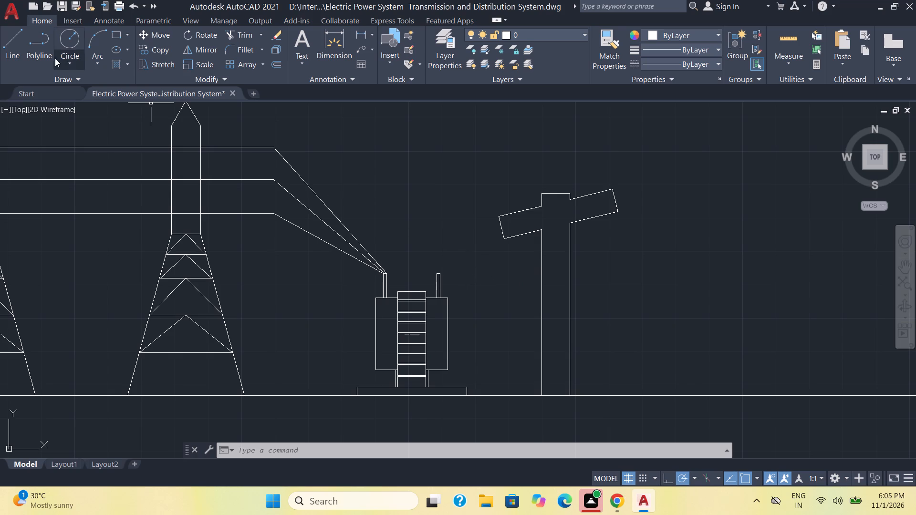
{"action": "left_click", "coordinate": [10, 45]}
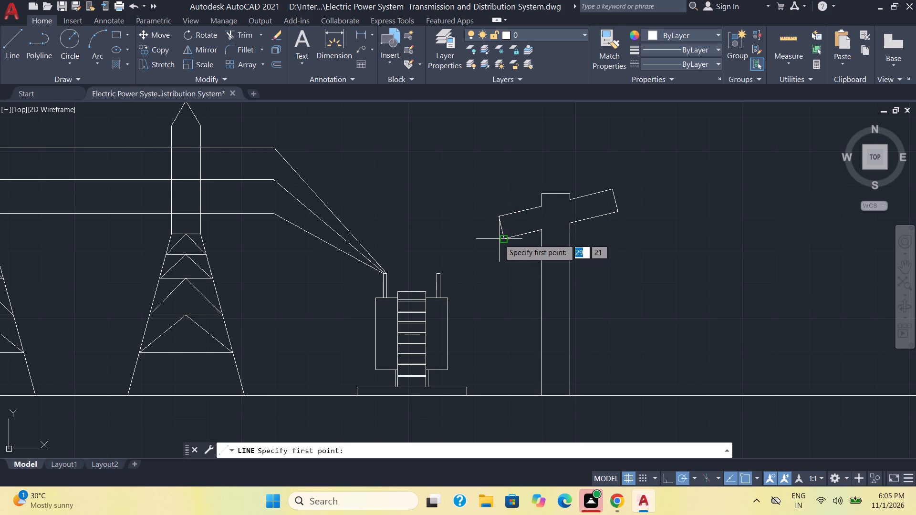
{"action": "left_click", "coordinate": [462, 239]}
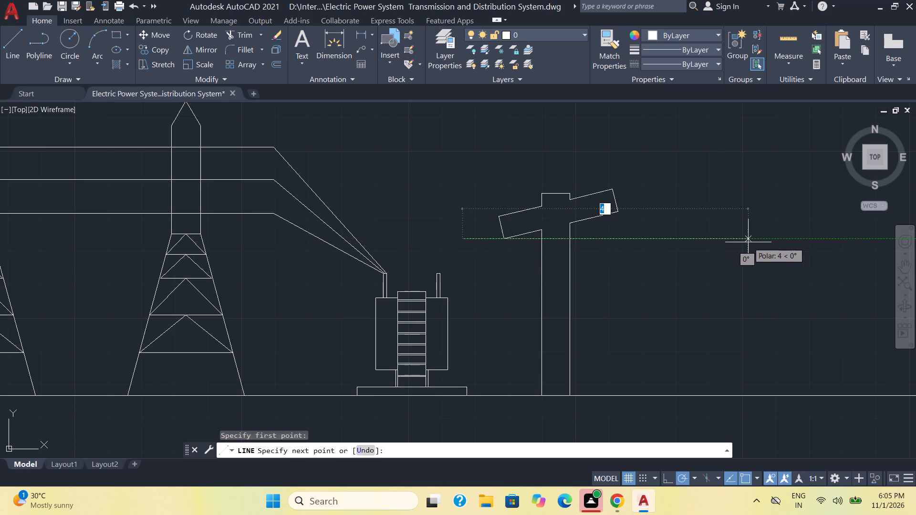
{"action": "scroll", "coordinate": [748, 242], "scroll_direction": "down", "scroll_amount": 2}
{"action": "middle_click_drag", "start_coordinate": [748, 242], "coordinate": [604, 253]}
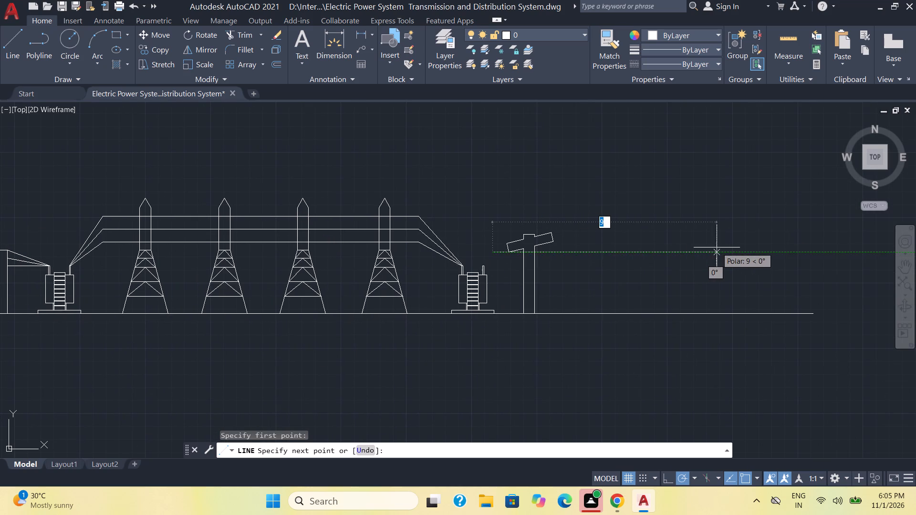
{"action": "left_click", "coordinate": [734, 250]}
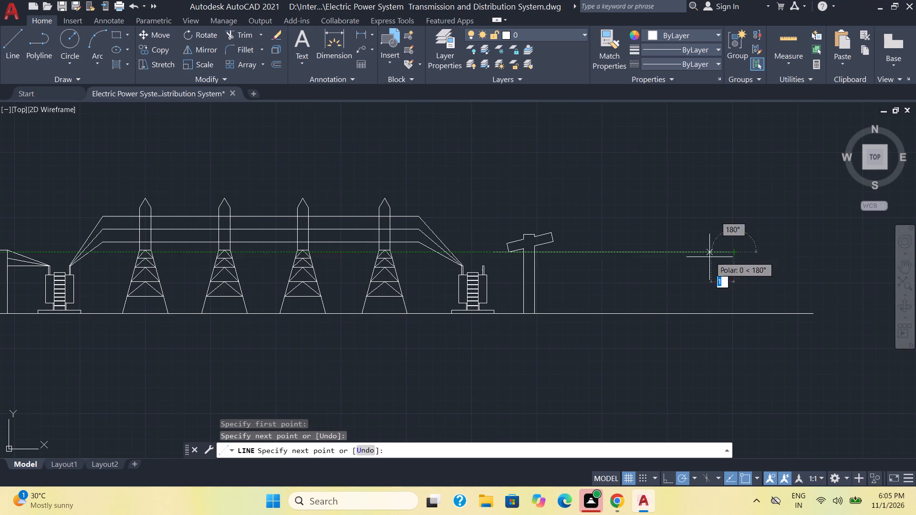
{"action": "key", "text": "Escape"}
Draw an upper horizontal conductor about 9 units long at pole-top height, starting directly above the lower conductor's left end.
{"action": "key", "text": "space"}
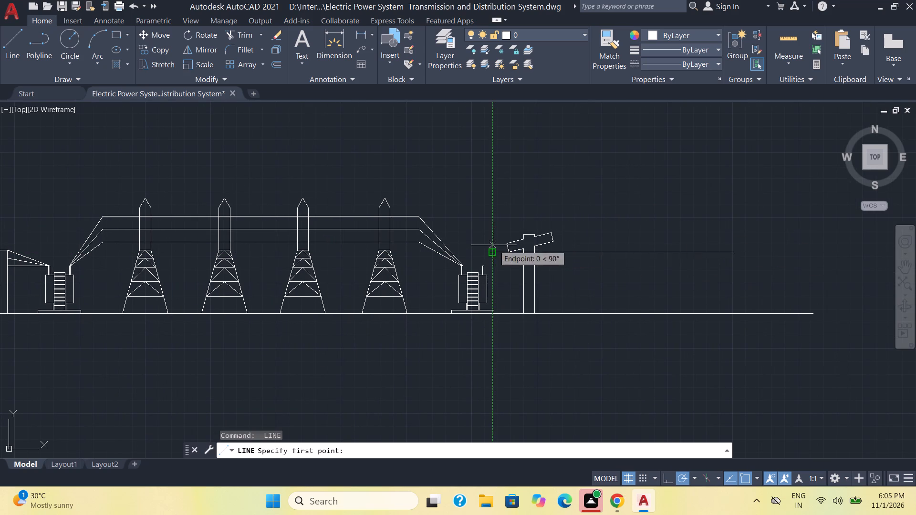
{"action": "scroll", "coordinate": [494, 245], "scroll_direction": "up", "scroll_amount": 1}
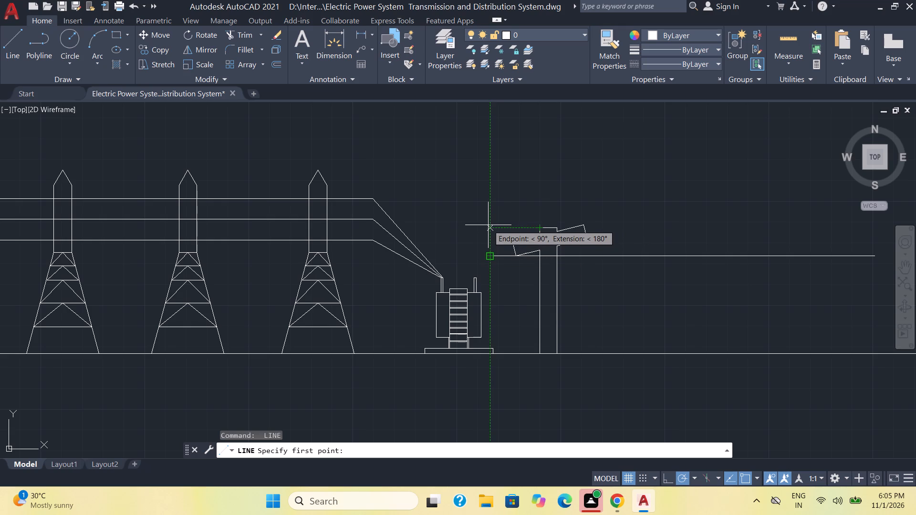
{"action": "left_click", "coordinate": [489, 227]}
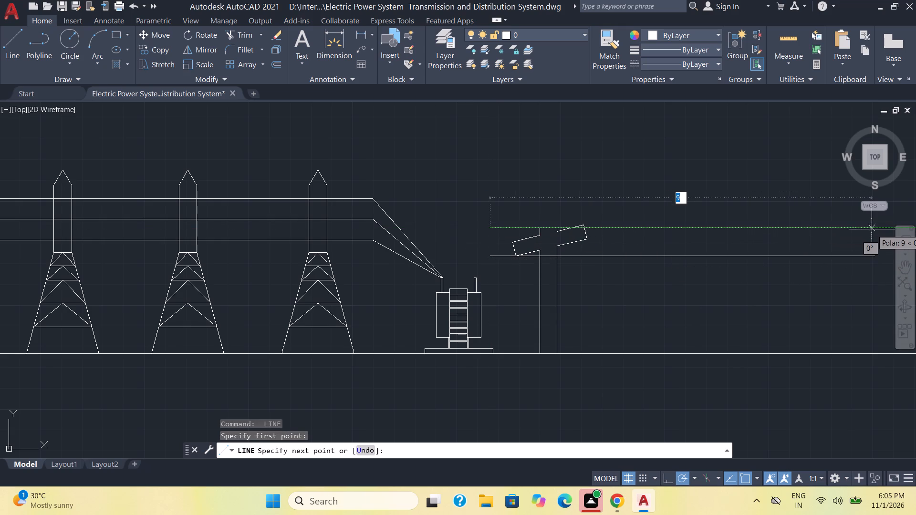
{"action": "left_click", "coordinate": [872, 229]}
{"action": "key", "text": "space"}
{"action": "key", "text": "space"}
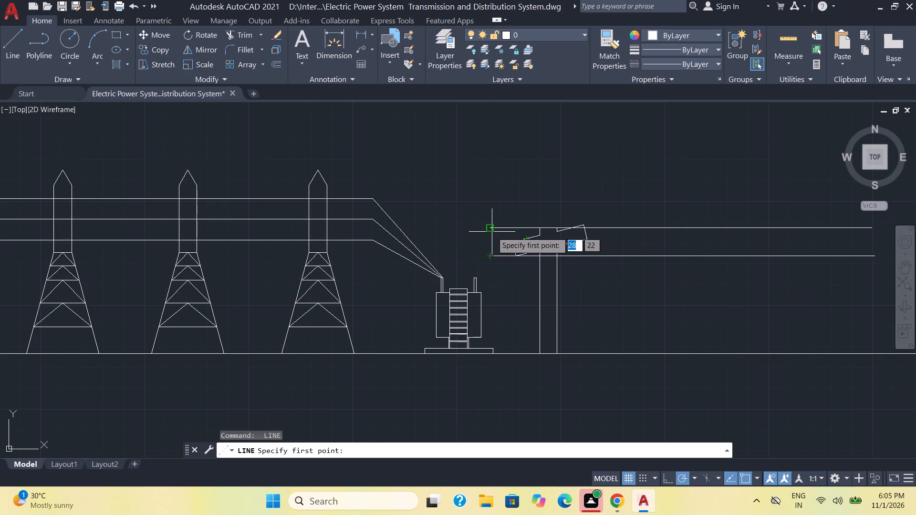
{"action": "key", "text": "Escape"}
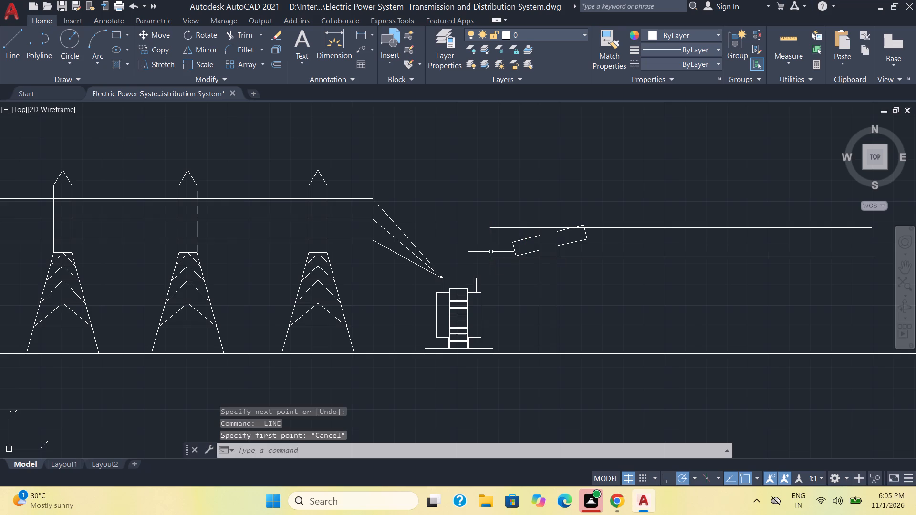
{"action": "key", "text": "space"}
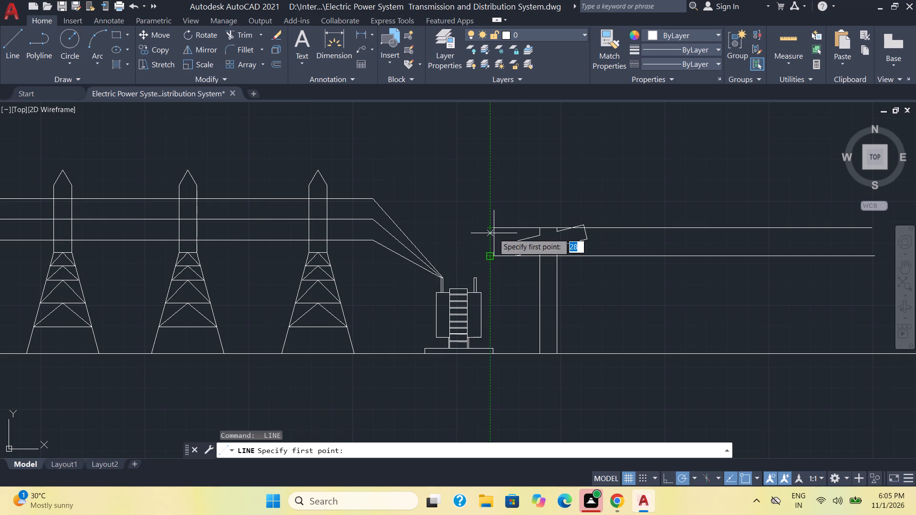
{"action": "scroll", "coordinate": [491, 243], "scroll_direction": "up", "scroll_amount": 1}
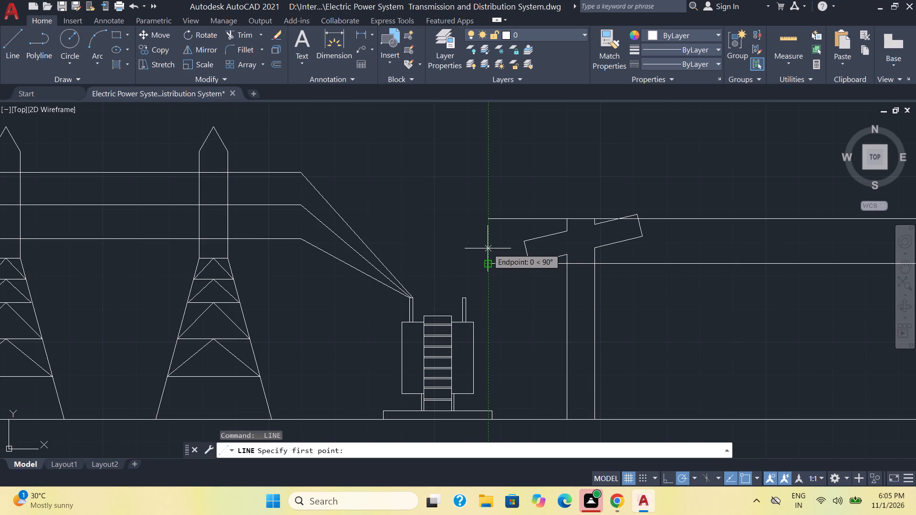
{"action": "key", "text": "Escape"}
Draw a vertical helper line from the midpoint of the pole's top edge down to the lower conductor.
{"action": "key", "text": "space"}
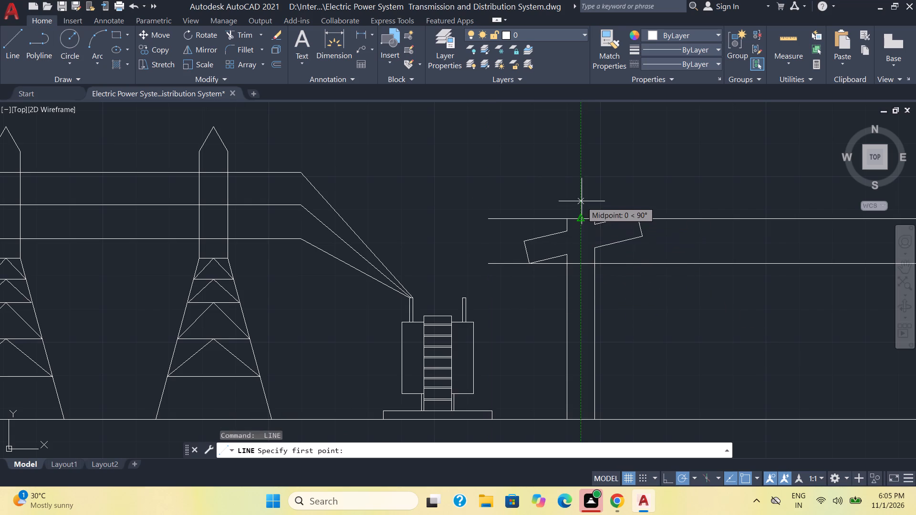
{"action": "left_click", "coordinate": [579, 220]}
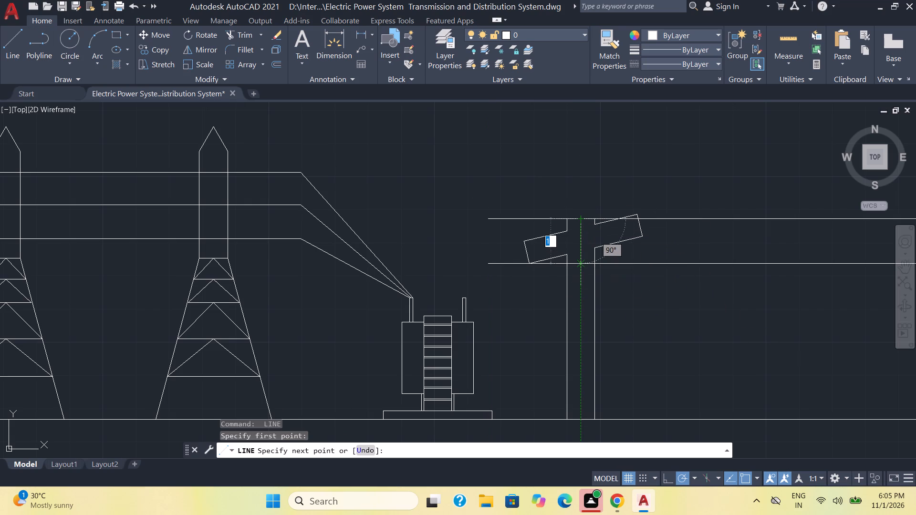
{"action": "left_click", "coordinate": [579, 265]}
{"action": "key", "text": "Escape"}
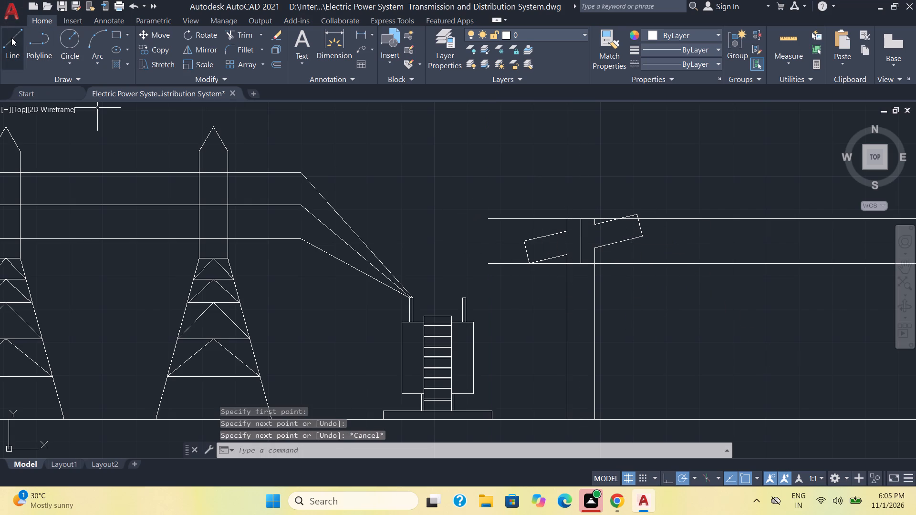
Draw a middle conductor level with the helper line's midpoint, its left end aligned with the other two and running right to their ends.
{"action": "left_click", "coordinate": [11, 38]}
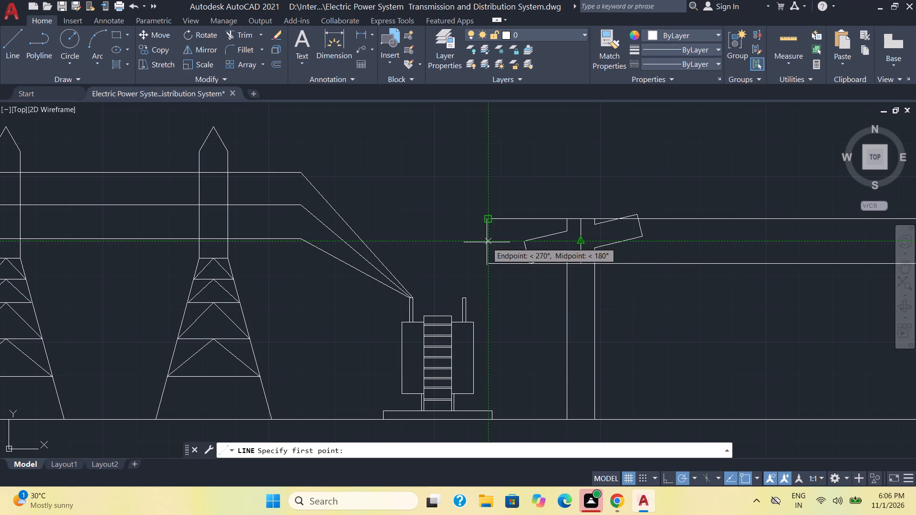
{"action": "left_click", "coordinate": [489, 241]}
{"action": "scroll", "coordinate": [709, 267], "scroll_direction": "down", "scroll_amount": 3}
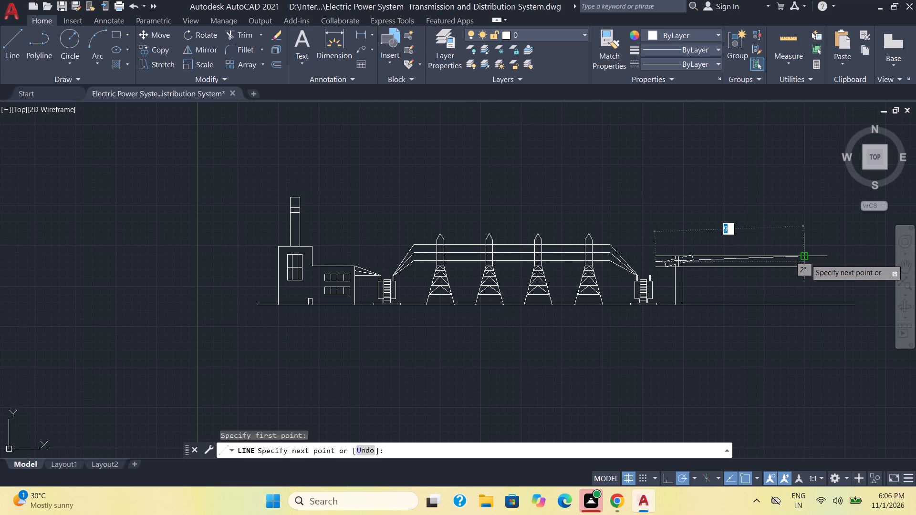
{"action": "left_click", "coordinate": [805, 260]}
{"action": "key", "text": "Escape"}
Erase the vertical helper line between the upper and lower conductors.
{"action": "scroll", "coordinate": [767, 302], "scroll_direction": "down", "scroll_amount": 1}
{"action": "scroll", "coordinate": [767, 302], "scroll_direction": "up", "scroll_amount": 2}
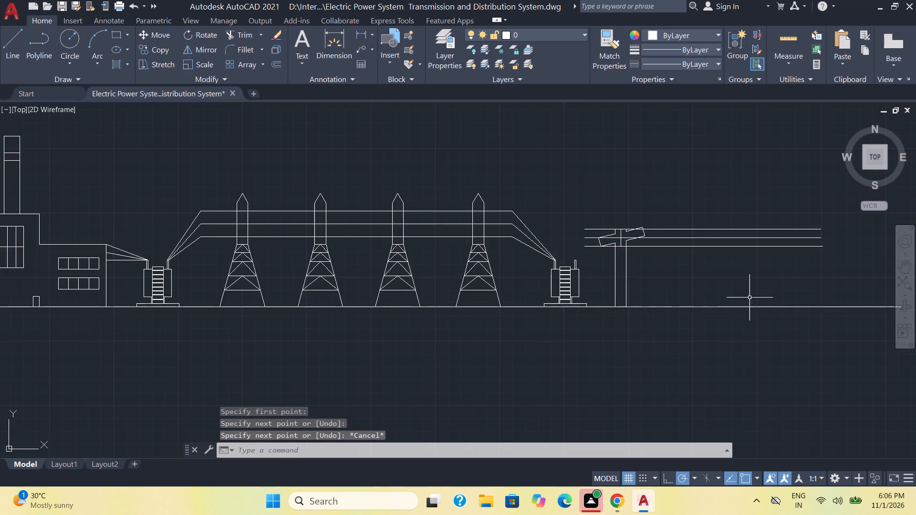
{"action": "scroll", "coordinate": [666, 275], "scroll_direction": "up", "scroll_amount": 3}
{"action": "scroll", "coordinate": [656, 273], "scroll_direction": "down", "scroll_amount": 1}
{"action": "middle_click_drag", "start_coordinate": [656, 273], "coordinate": [653, 278]}
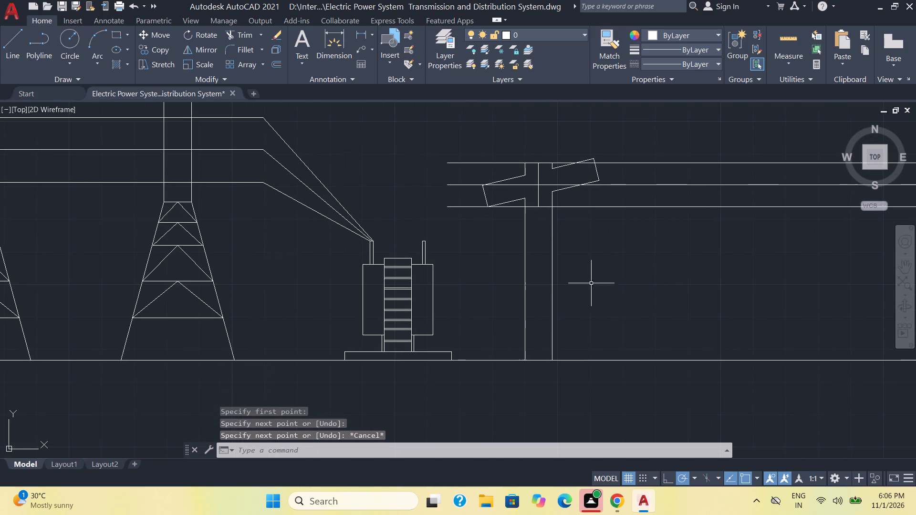
{"action": "left_click", "coordinate": [538, 194]}
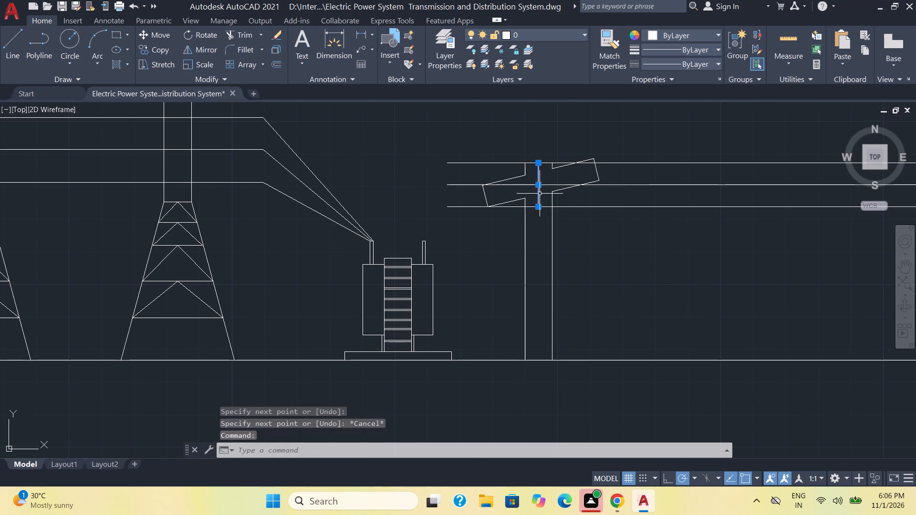
{"action": "key", "text": "Delete"}
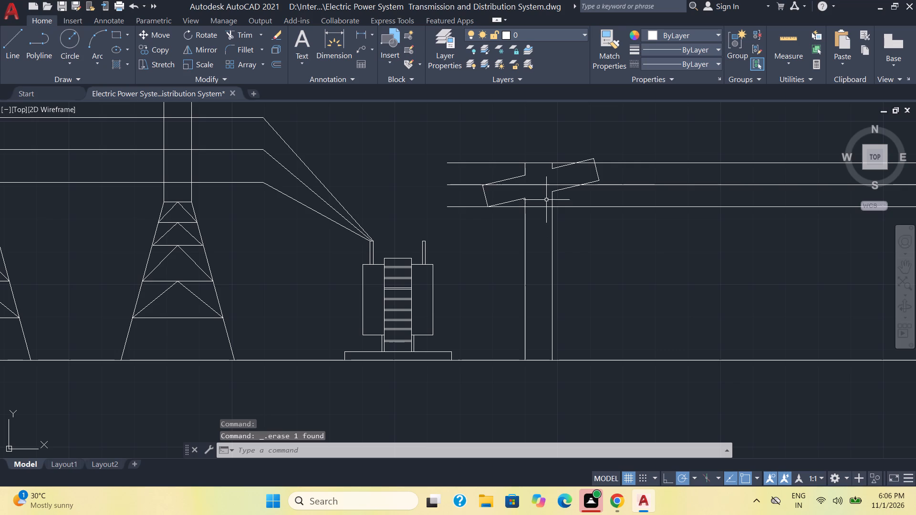
Trim the middle and lower conductors inside the pole and crossarm, and the upper conductor inside the crossarm's right arm.
{"action": "left_click", "coordinate": [238, 38]}
{"action": "left_click_drag", "start_coordinate": [543, 179], "coordinate": [543, 198]}
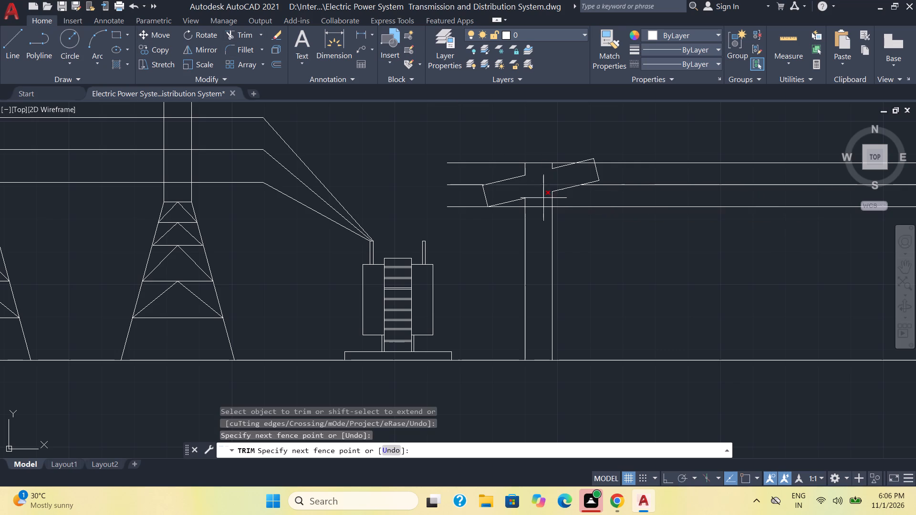
{"action": "left_click_drag", "start_coordinate": [543, 198], "coordinate": [540, 224]}
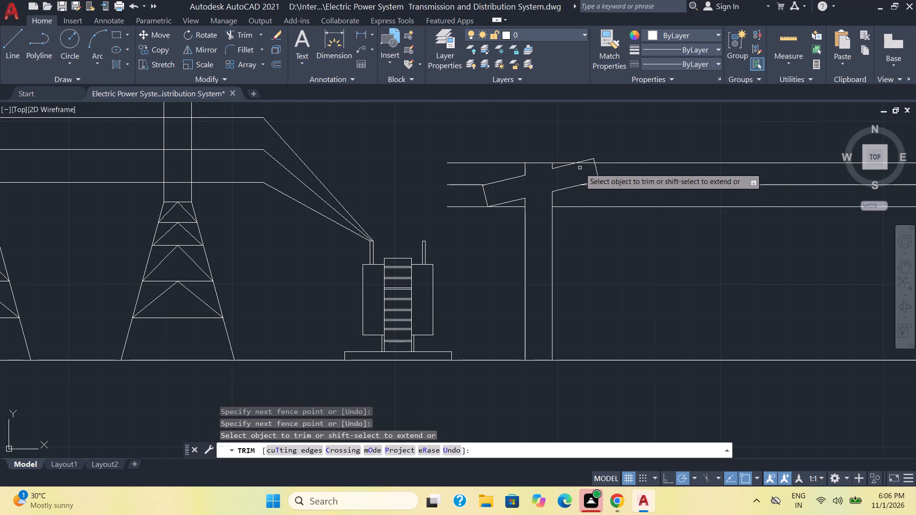
{"action": "left_click", "coordinate": [590, 163]}
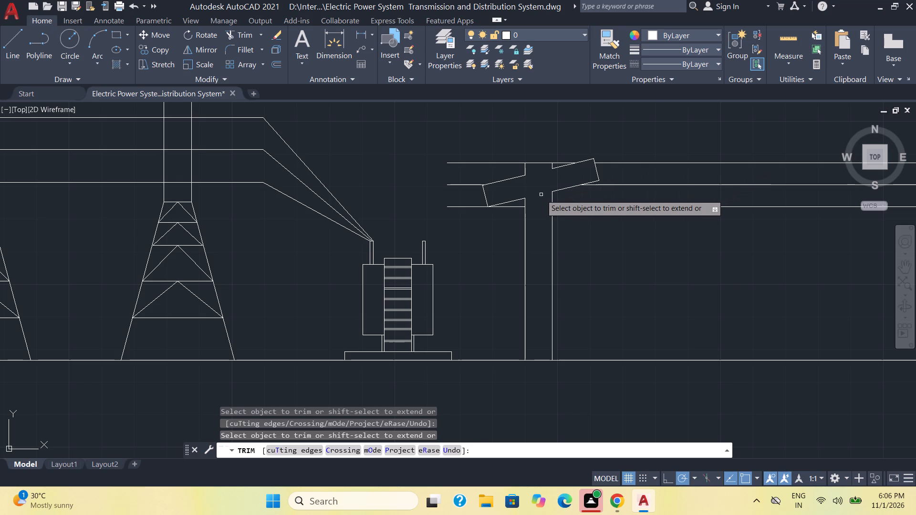
{"action": "key", "text": "Escape"}
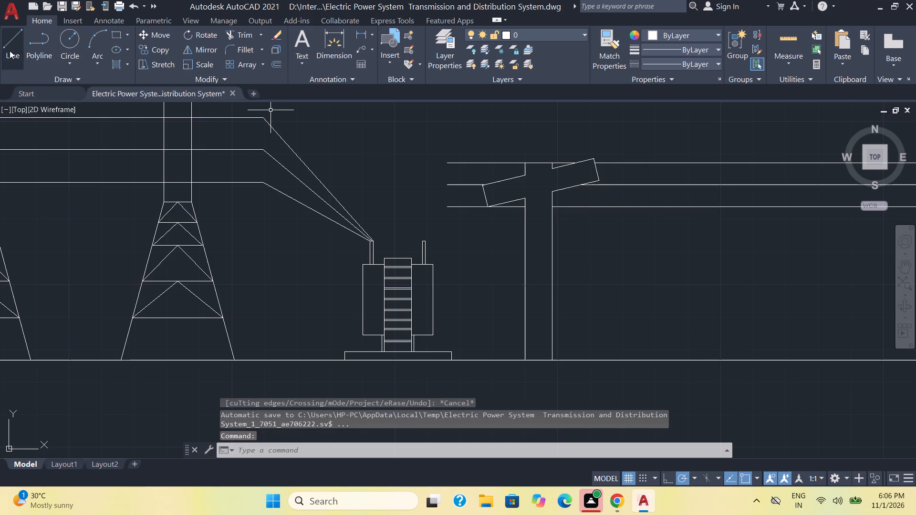
Draw a line from the lower conductor's left end to the top-right corner of the second transformer's right bushing.
{"action": "left_click", "coordinate": [10, 51]}
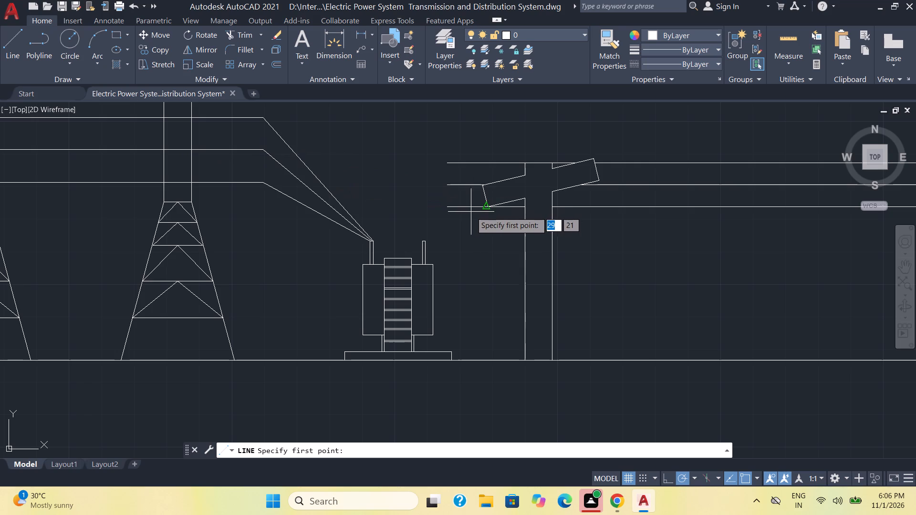
{"action": "left_click", "coordinate": [446, 206]}
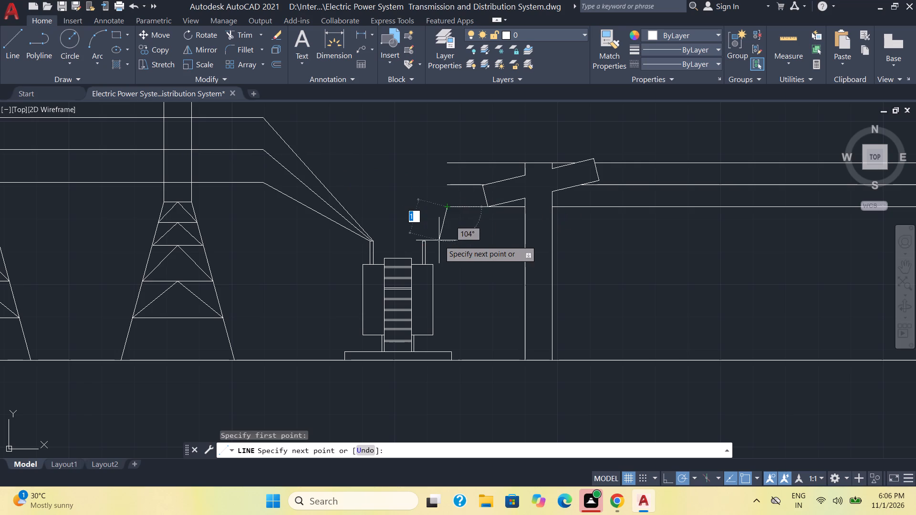
{"action": "scroll", "coordinate": [439, 240], "scroll_direction": "up", "scroll_amount": 4}
{"action": "left_click", "coordinate": [333, 246]}
{"action": "key", "text": "space"}
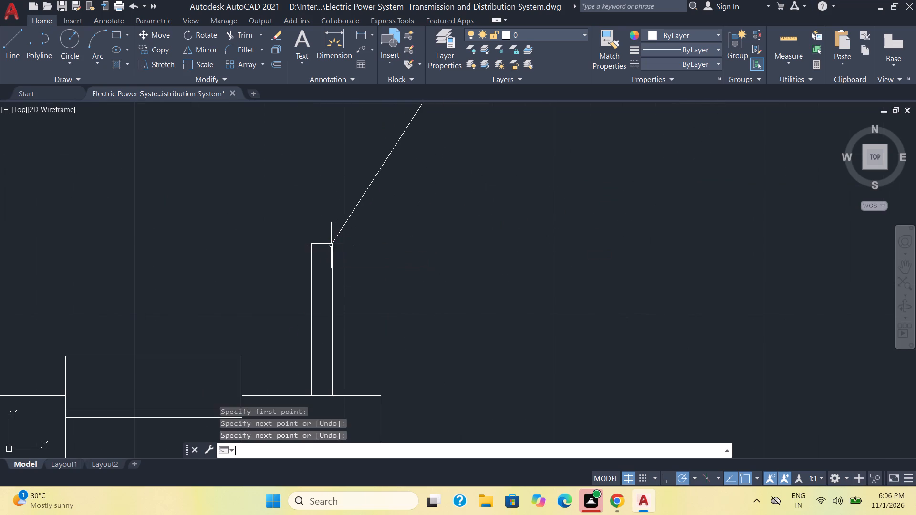
Draw a line from the top-edge midpoint of the transformer's right bushing to the middle conductor's left end.
{"action": "key", "text": "space"}
{"action": "left_click", "coordinate": [320, 241]}
{"action": "scroll", "coordinate": [349, 192], "scroll_direction": "down", "scroll_amount": 4}
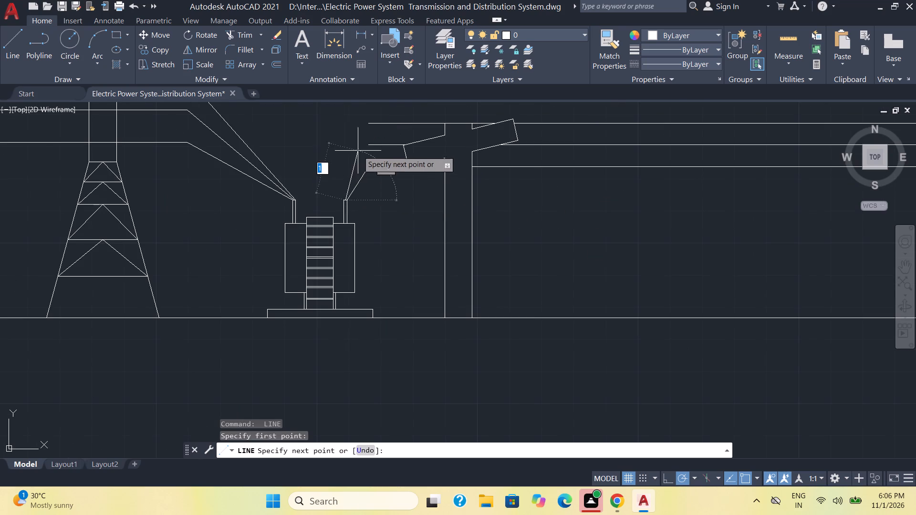
{"action": "left_click", "coordinate": [369, 145]}
{"action": "key", "text": "space"}
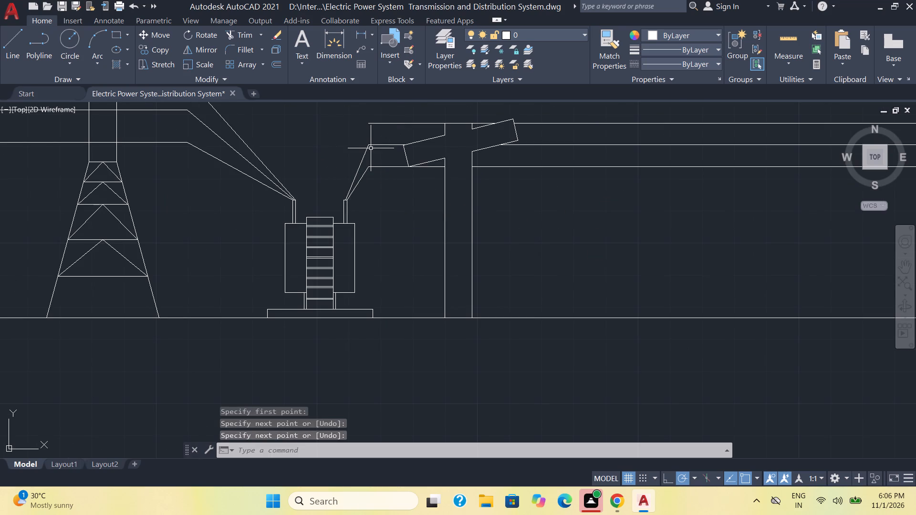
Draw a line from the upper conductor's left end to the top-left corner of the second transformer's right bushing.
{"action": "key", "text": "space"}
{"action": "left_click", "coordinate": [368, 125]}
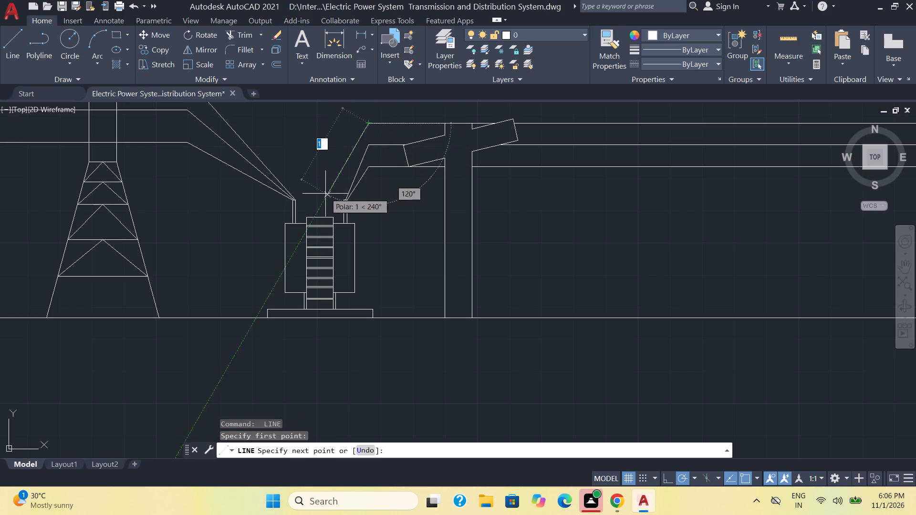
{"action": "scroll", "coordinate": [343, 204], "scroll_direction": "up", "scroll_amount": 5}
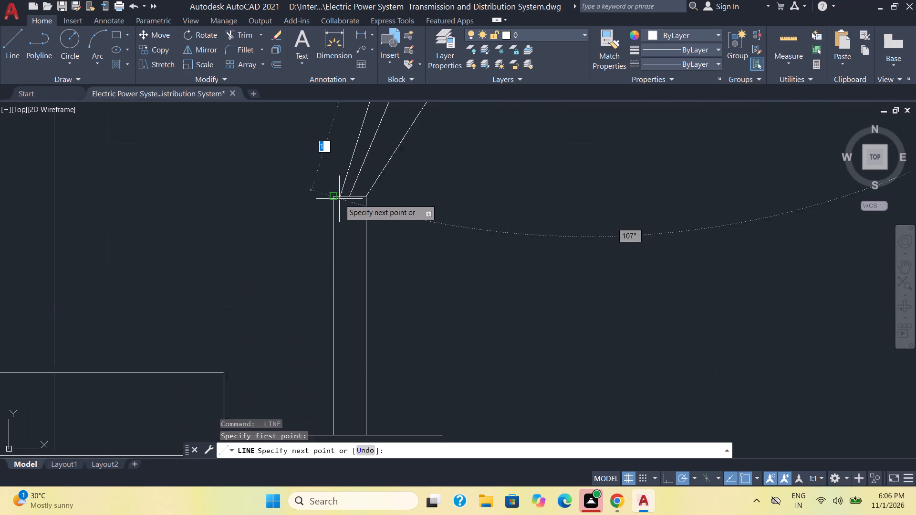
{"action": "scroll", "coordinate": [339, 199], "scroll_direction": "up", "scroll_amount": 1}
{"action": "left_click", "coordinate": [327, 193]}
{"action": "key", "text": "Escape"}
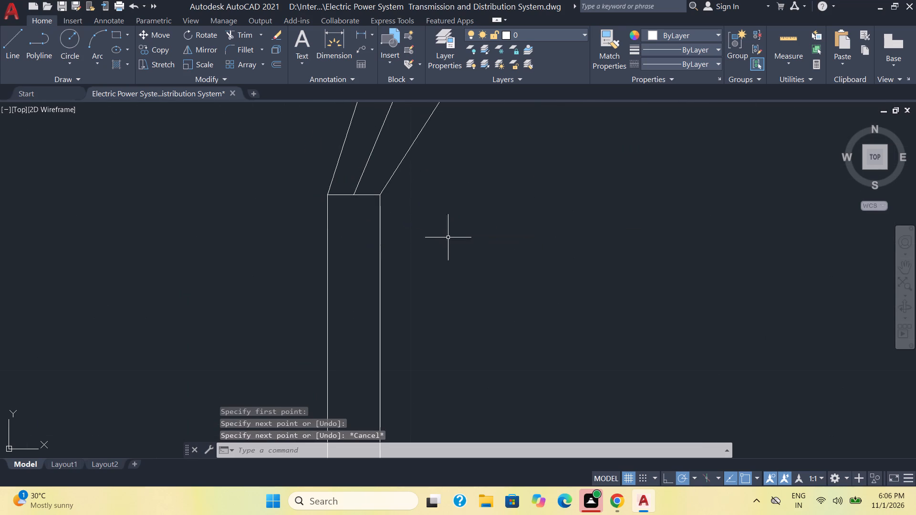
Save the drawing.
{"action": "scroll", "coordinate": [471, 251], "scroll_direction": "down", "scroll_amount": 7}
{"action": "scroll", "coordinate": [549, 320], "scroll_direction": "down", "scroll_amount": 1}
{"action": "middle_click_drag", "start_coordinate": [566, 364], "coordinate": [566, 297]}
{"action": "scroll", "coordinate": [587, 315], "scroll_direction": "down", "scroll_amount": 1}
{"action": "key", "text": "ctrl+s"}
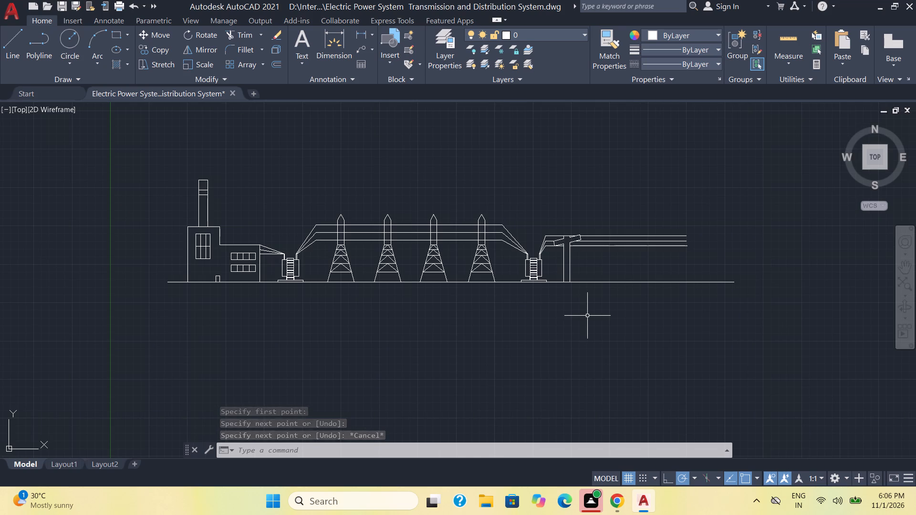
Copy the second transformer about 4 units horizontally along the ground line, from its base midpoint to beyond the distribution pole.
{"action": "scroll", "coordinate": [587, 316], "scroll_direction": "up", "scroll_amount": 1}
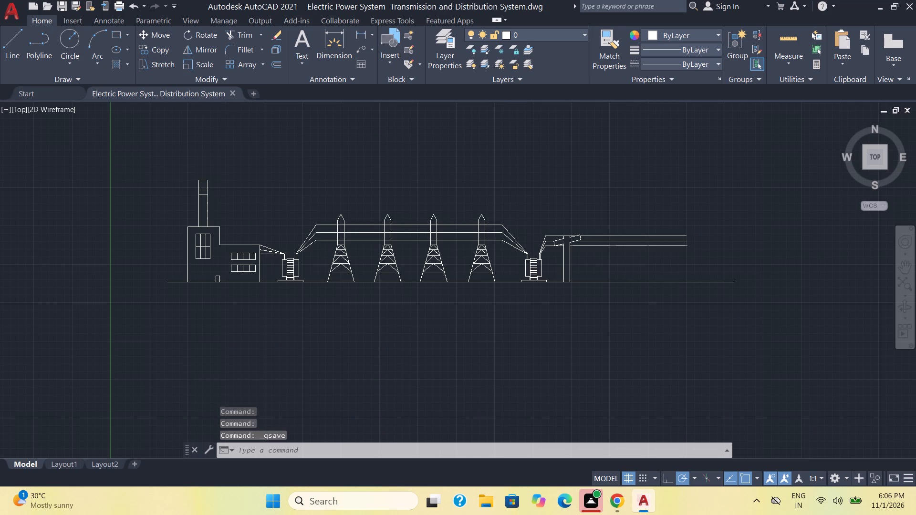
{"action": "middle_click_drag", "start_coordinate": [593, 315], "coordinate": [424, 329]}
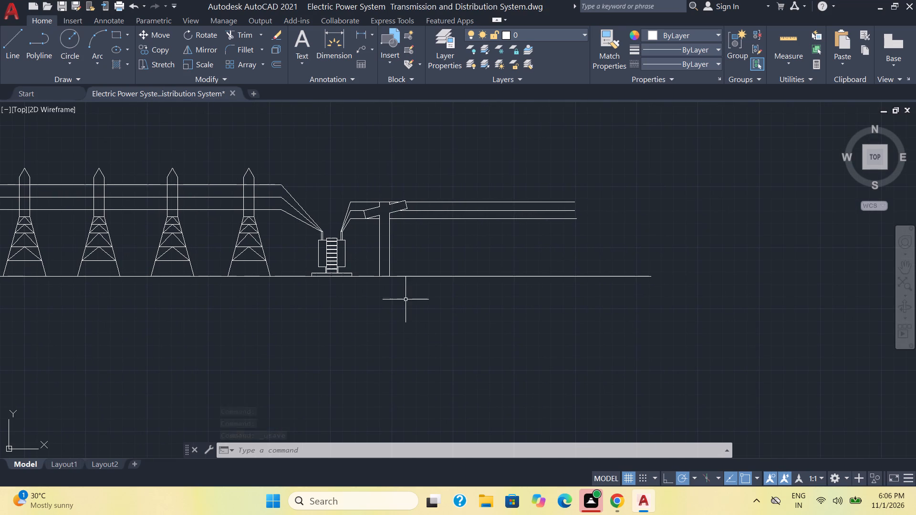
{"action": "scroll", "coordinate": [352, 268], "scroll_direction": "up", "scroll_amount": 3}
{"action": "left_click", "coordinate": [358, 299]}
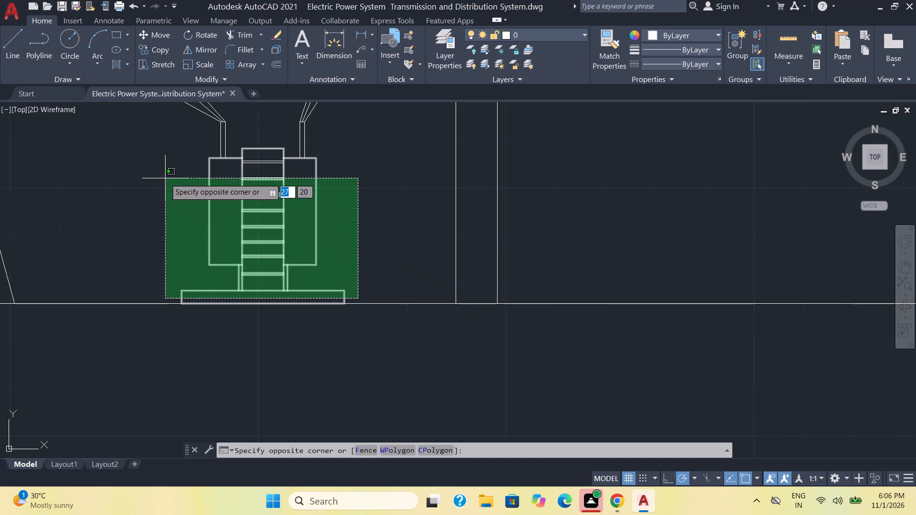
{"action": "left_click", "coordinate": [169, 141]}
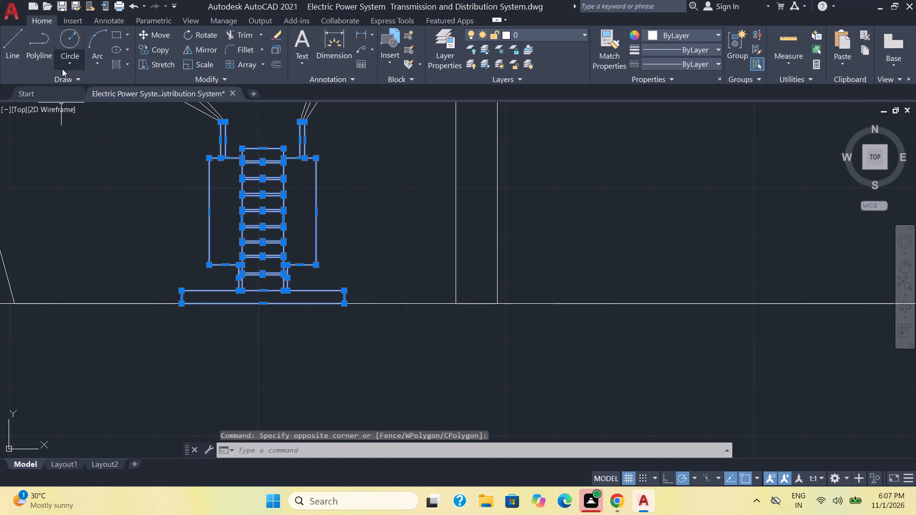
{"action": "left_click", "coordinate": [153, 48]}
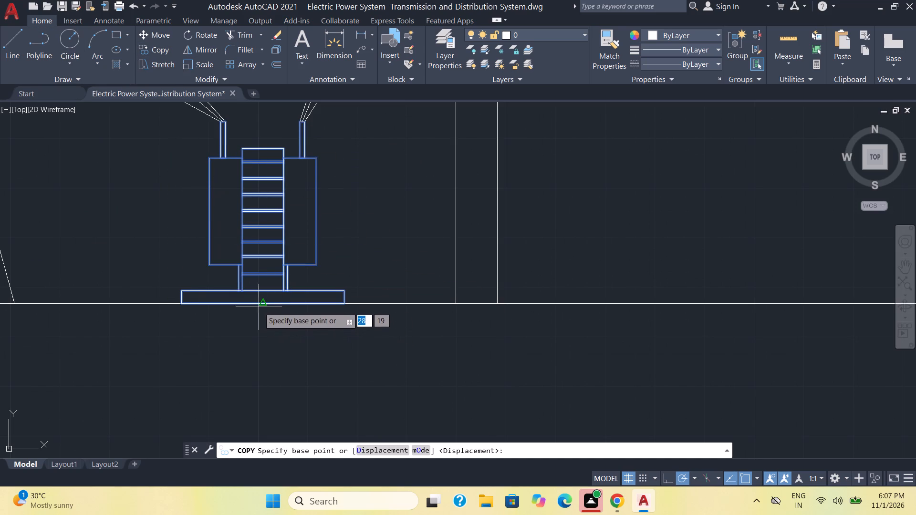
{"action": "left_click", "coordinate": [261, 303]}
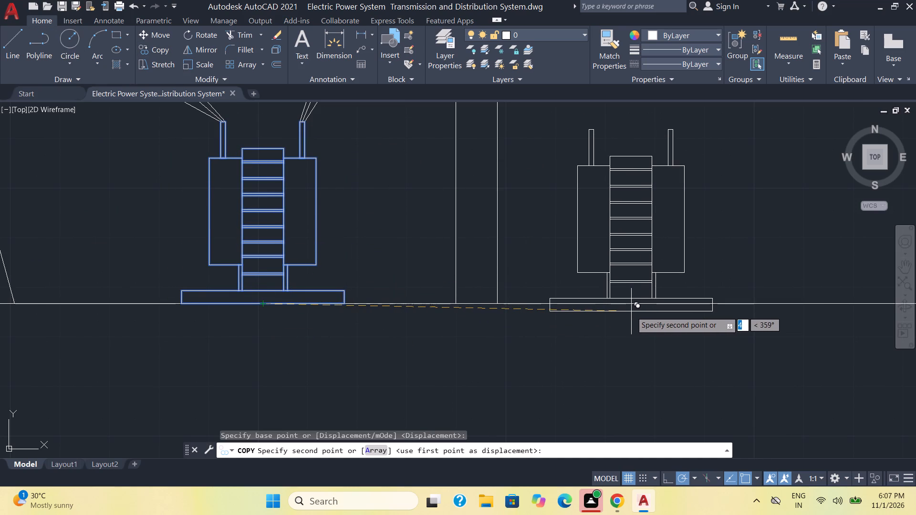
{"action": "scroll", "coordinate": [649, 305], "scroll_direction": "down", "scroll_amount": 1}
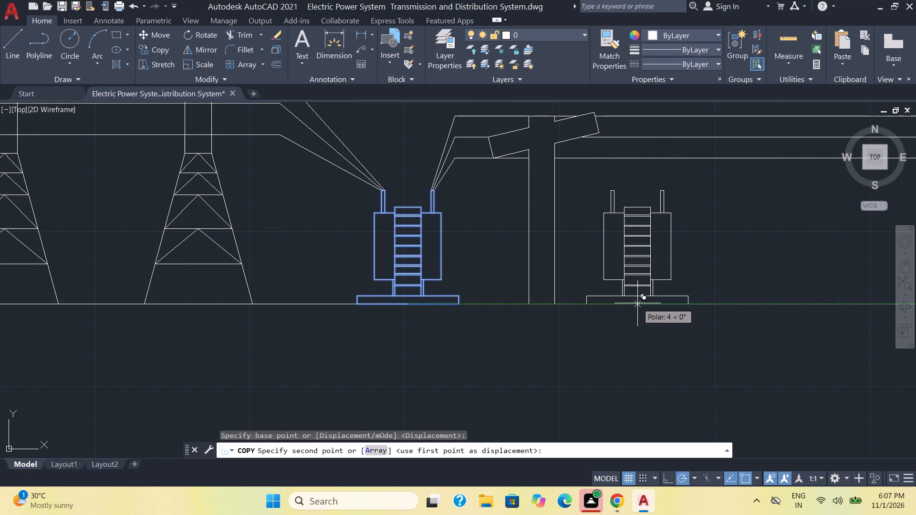
{"action": "left_click", "coordinate": [637, 303]}
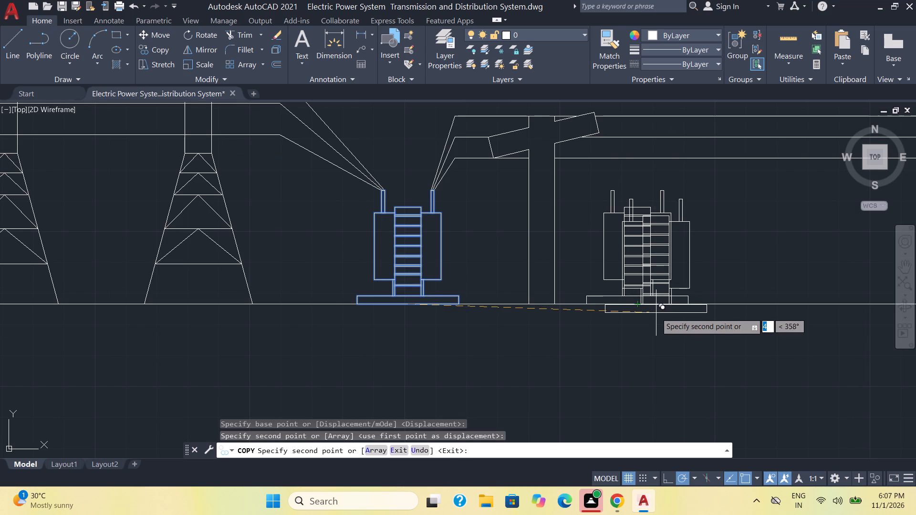
{"action": "key", "text": "Escape"}
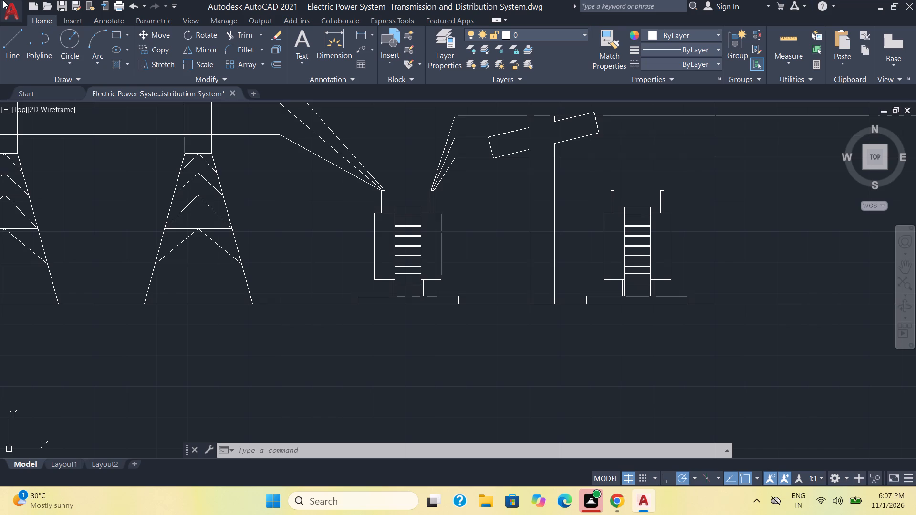
Scale the copied transformer to about half its size, using the midpoint of its base on the ground line as base point.
{"action": "scroll", "coordinate": [630, 224], "scroll_direction": "down", "scroll_amount": 2}
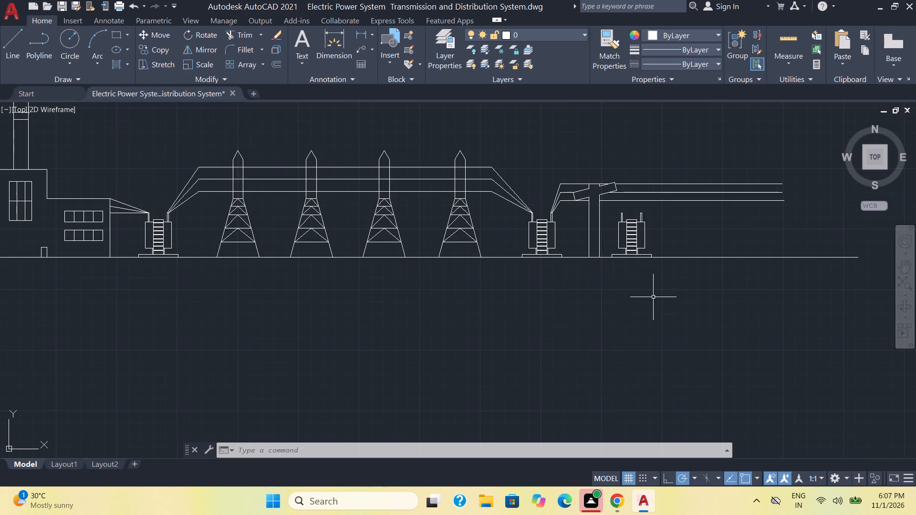
{"action": "middle_click_drag", "start_coordinate": [659, 316], "coordinate": [745, 408]}
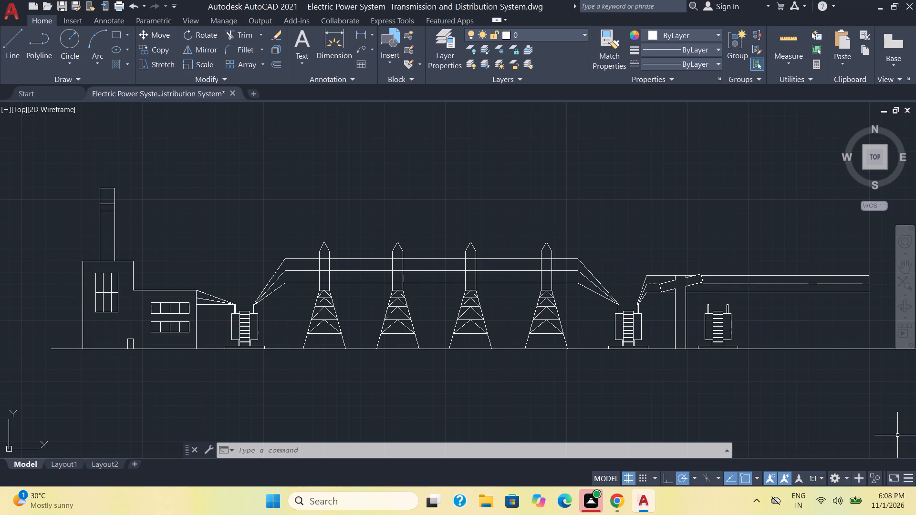
{"action": "middle_click_drag", "start_coordinate": [772, 392], "coordinate": [494, 353]}
{"action": "scroll", "coordinate": [473, 301], "scroll_direction": "up", "scroll_amount": 2}
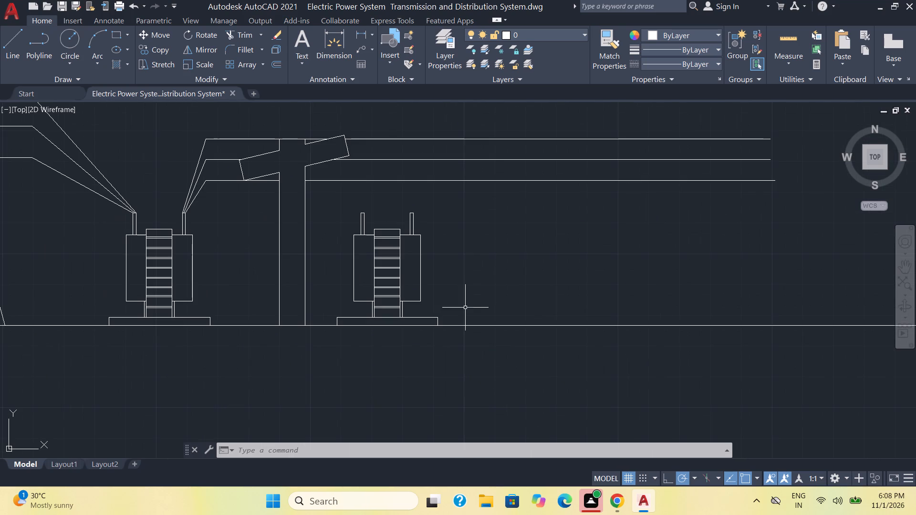
{"action": "left_click", "coordinate": [445, 322]}
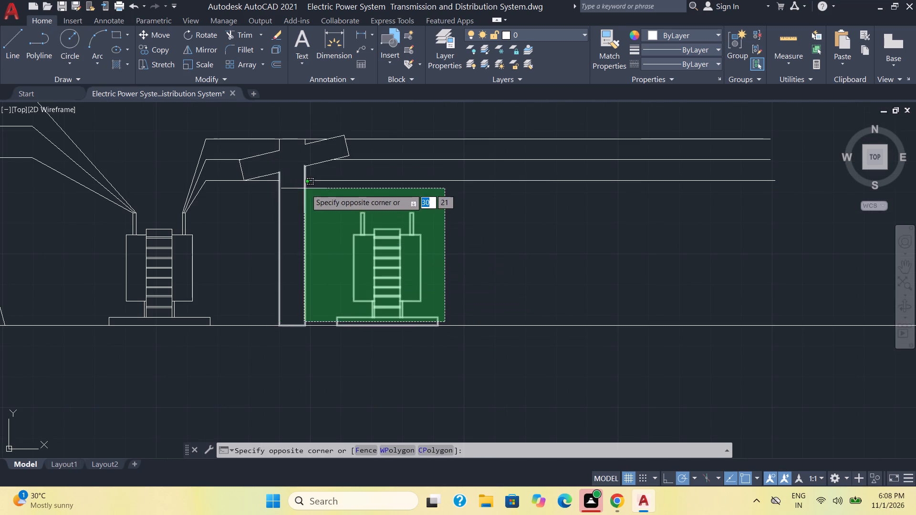
{"action": "left_click", "coordinate": [334, 201]}
{"action": "left_click", "coordinate": [192, 63]}
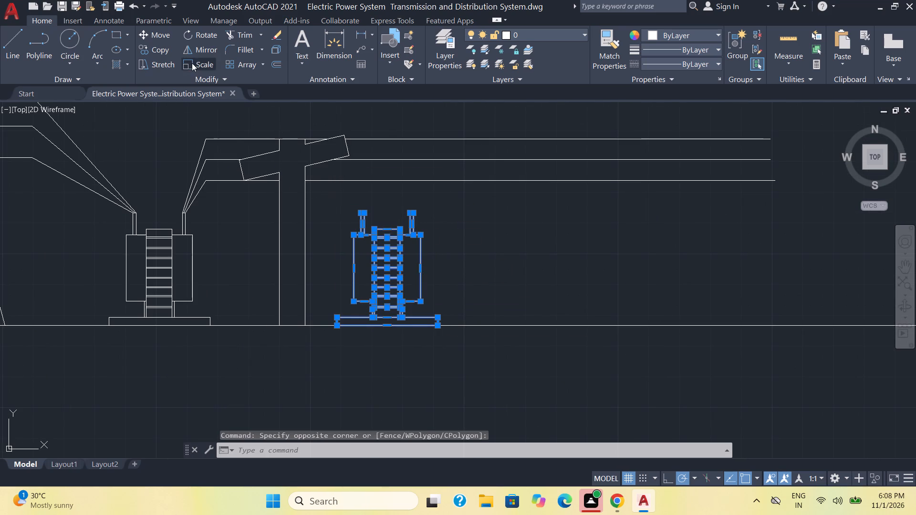
{"action": "left_click", "coordinate": [388, 326]}
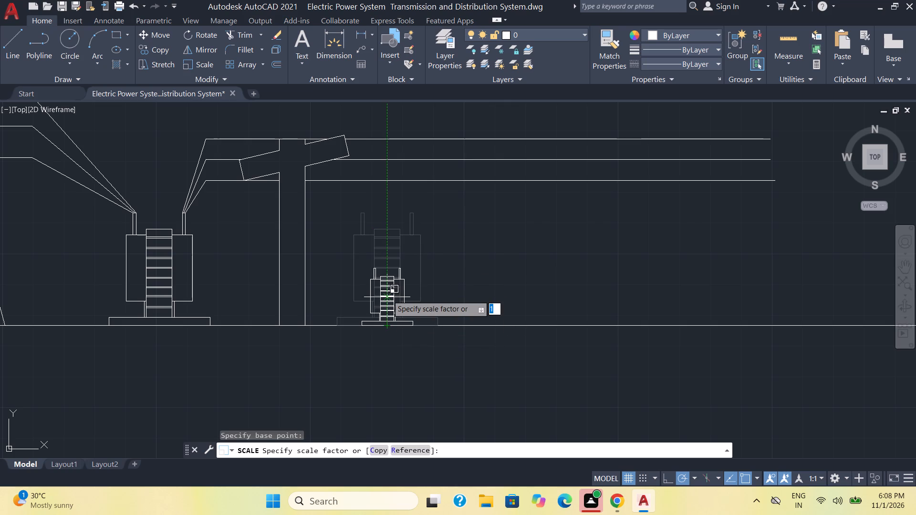
{"action": "left_click", "coordinate": [387, 295]}
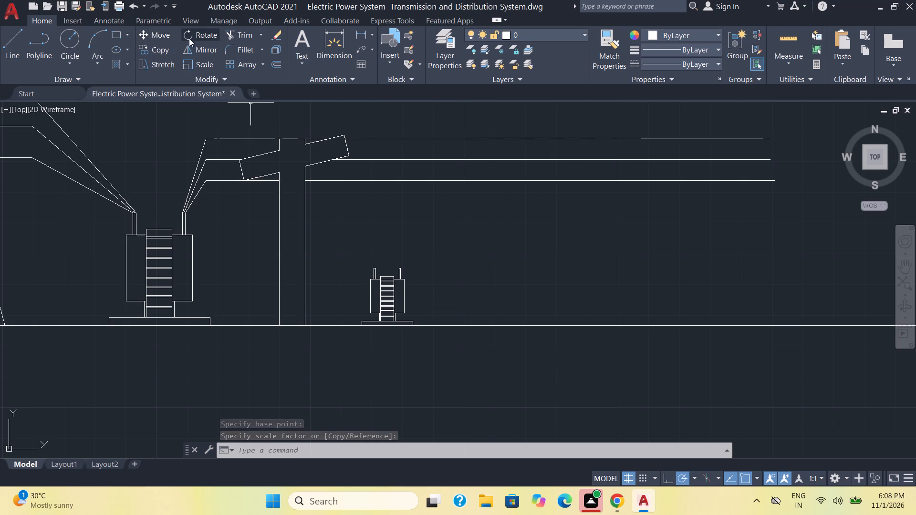
Draw a line from the top-left corner of the small transformer's left bushing to where the lower conductor meets the pole's right edge.
{"action": "left_click", "coordinate": [4, 51]}
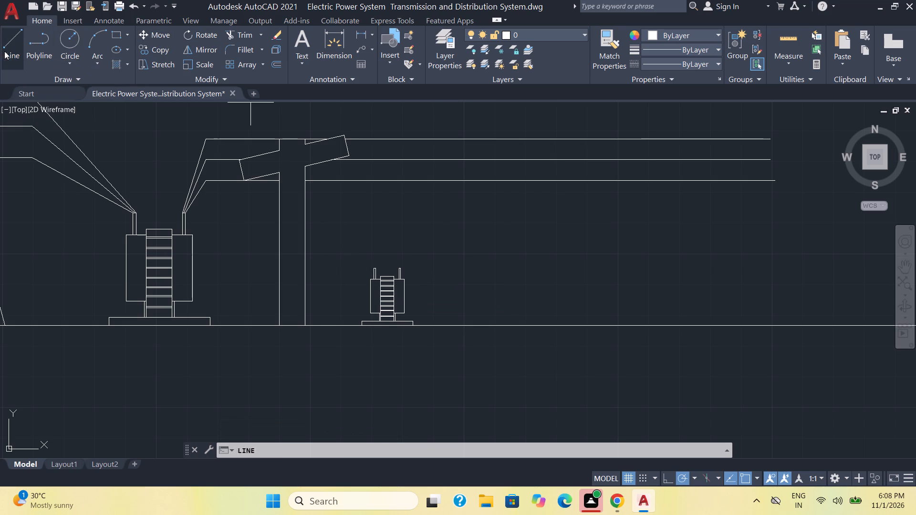
{"action": "scroll", "coordinate": [343, 295], "scroll_direction": "up", "scroll_amount": 2}
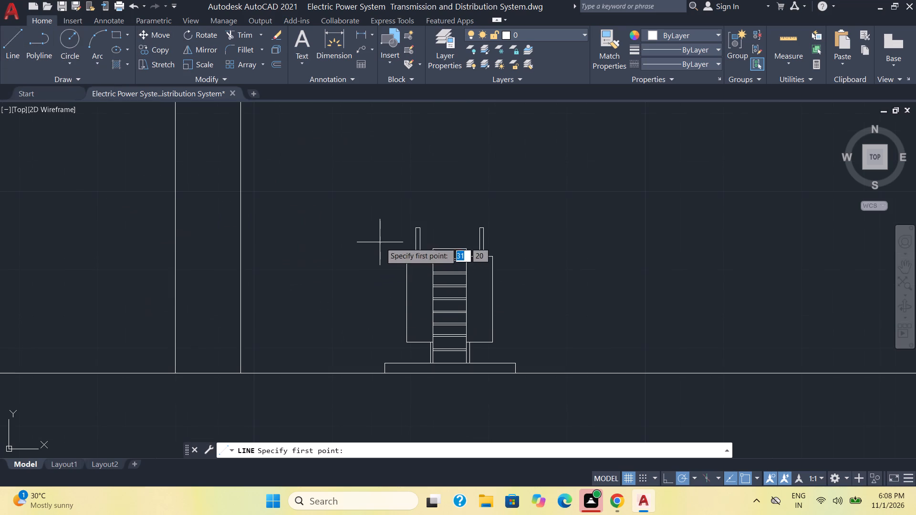
{"action": "left_click", "coordinate": [414, 230]}
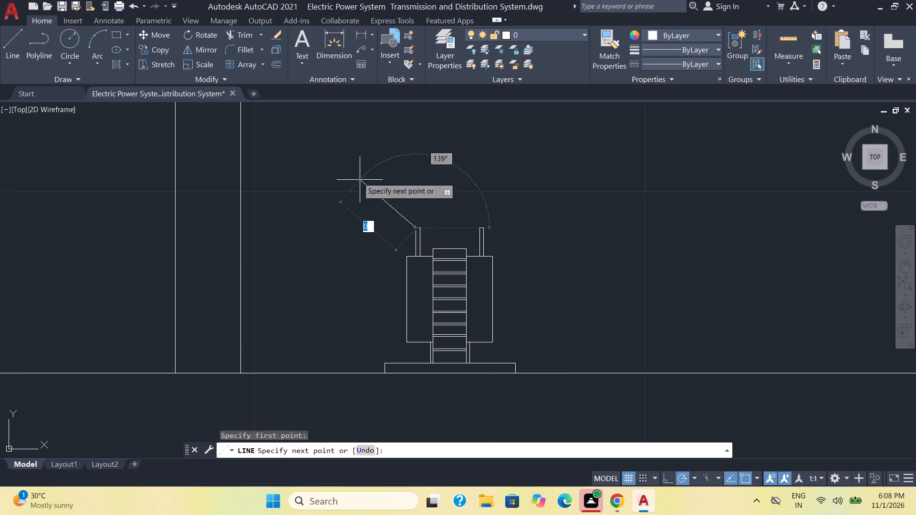
{"action": "scroll", "coordinate": [348, 164], "scroll_direction": "down", "scroll_amount": 3}
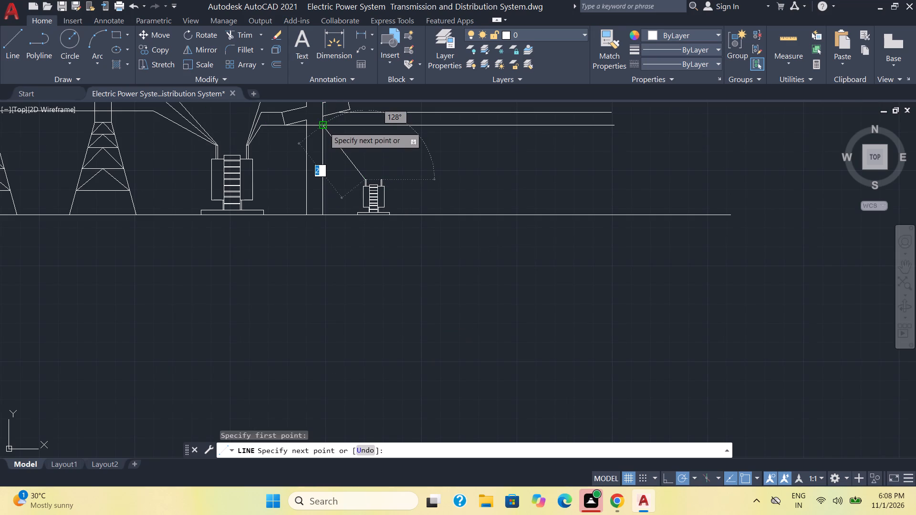
{"action": "left_click", "coordinate": [324, 127]}
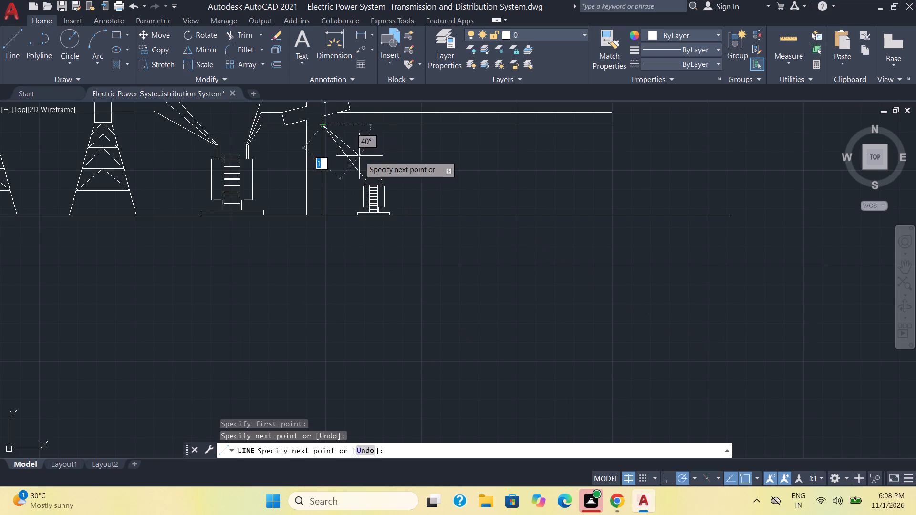
{"action": "key", "text": "space"}
Draw a line from the top-edge midpoint of the small transformer's left bushing to where the middle conductor meets the crossarm's lower edge.
{"action": "key", "text": "space"}
{"action": "scroll", "coordinate": [367, 176], "scroll_direction": "up", "scroll_amount": 4}
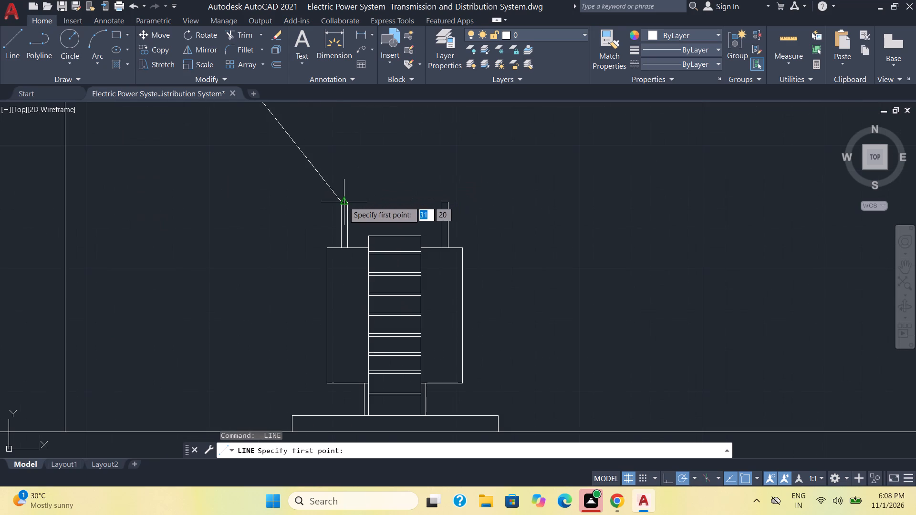
{"action": "left_click", "coordinate": [342, 203]}
{"action": "scroll", "coordinate": [334, 175], "scroll_direction": "down", "scroll_amount": 4}
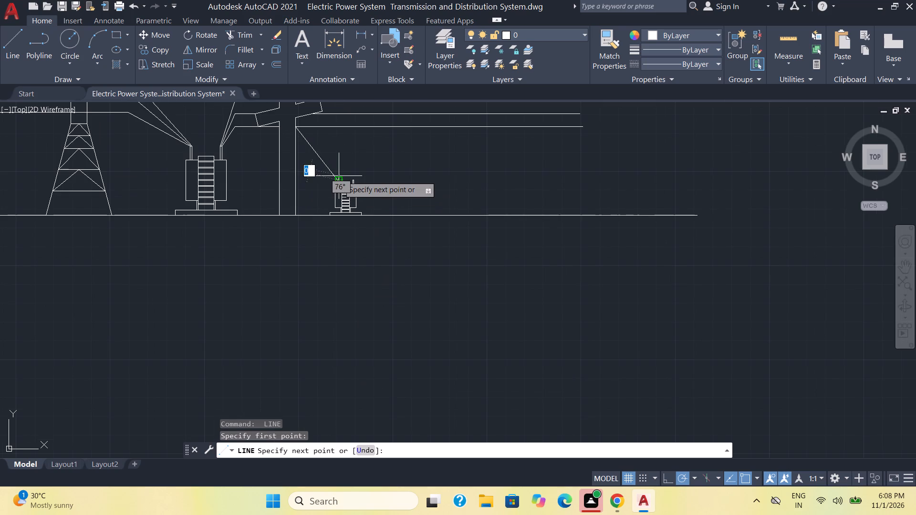
{"action": "middle_click_drag", "start_coordinate": [339, 176], "coordinate": [354, 224]}
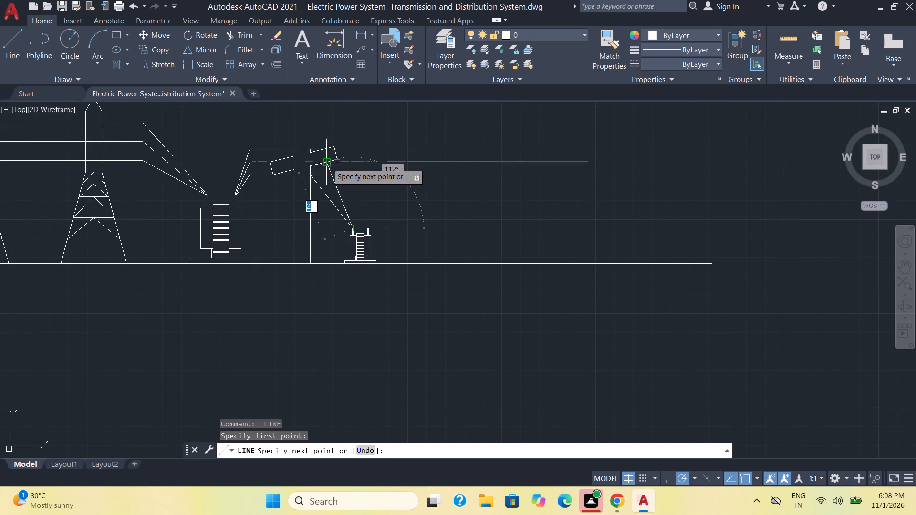
{"action": "scroll", "coordinate": [322, 163], "scroll_direction": "up", "scroll_amount": 3}
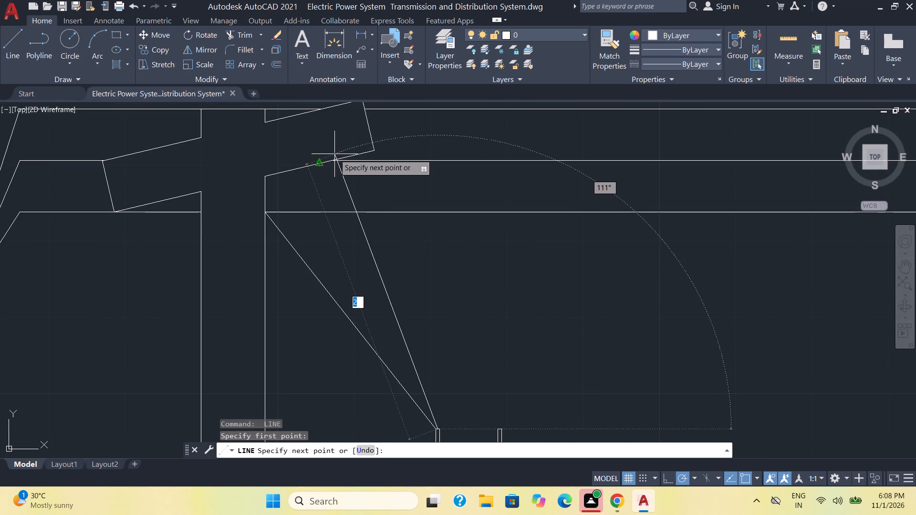
{"action": "scroll", "coordinate": [334, 154], "scroll_direction": "up", "scroll_amount": 3}
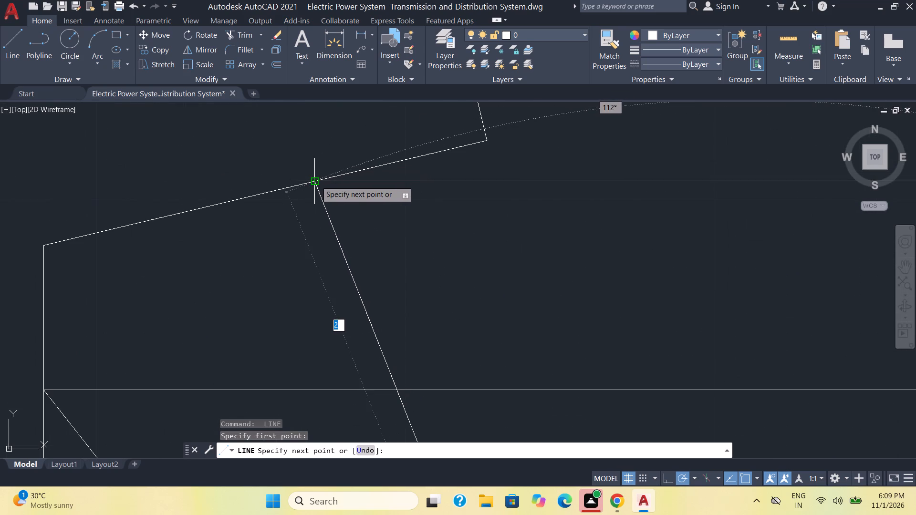
{"action": "left_click", "coordinate": [316, 181]}
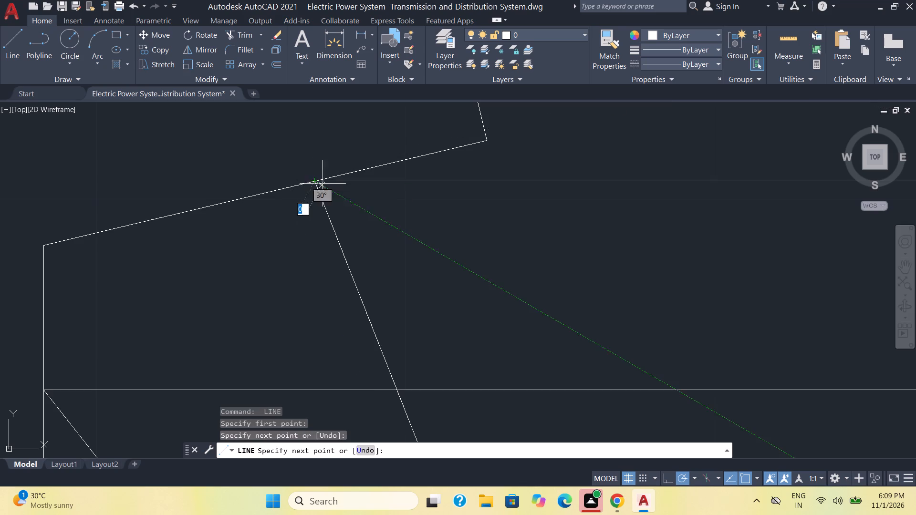
{"action": "scroll", "coordinate": [362, 216], "scroll_direction": "down", "scroll_amount": 3}
{"action": "scroll", "coordinate": [408, 278], "scroll_direction": "down", "scroll_amount": 2}
{"action": "key", "text": "Escape"}
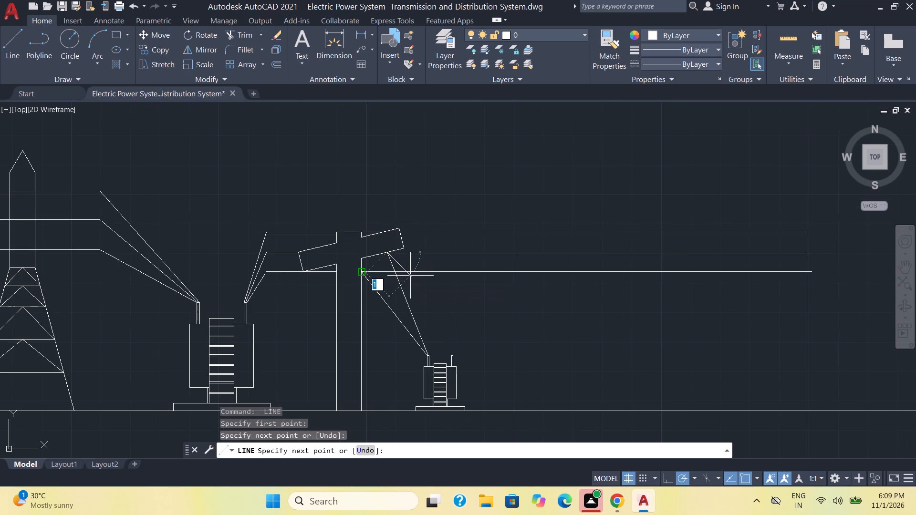
Draw a line from the top-right corner of the small transformer's left bushing to the crossarm's lower right corner.
{"action": "key", "text": "space"}
{"action": "scroll", "coordinate": [423, 353], "scroll_direction": "up", "scroll_amount": 4}
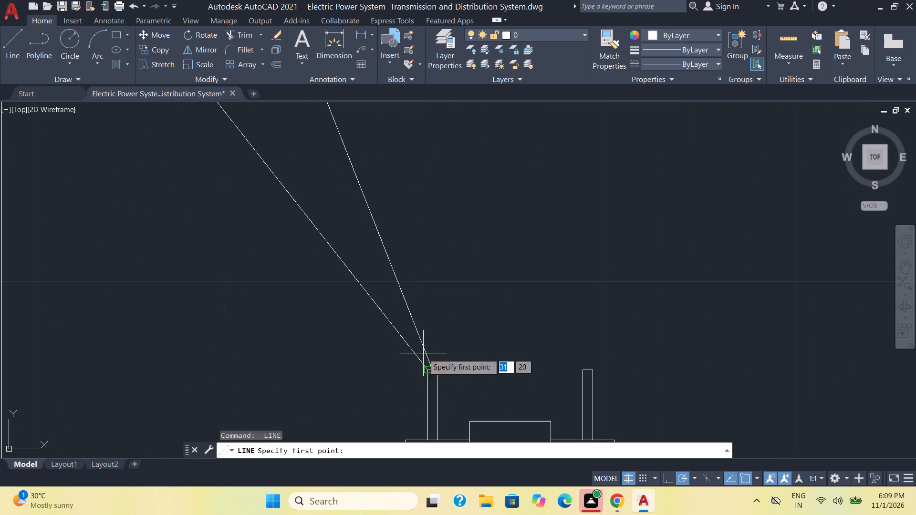
{"action": "left_click", "coordinate": [438, 371]}
{"action": "scroll", "coordinate": [427, 250], "scroll_direction": "down", "scroll_amount": 3}
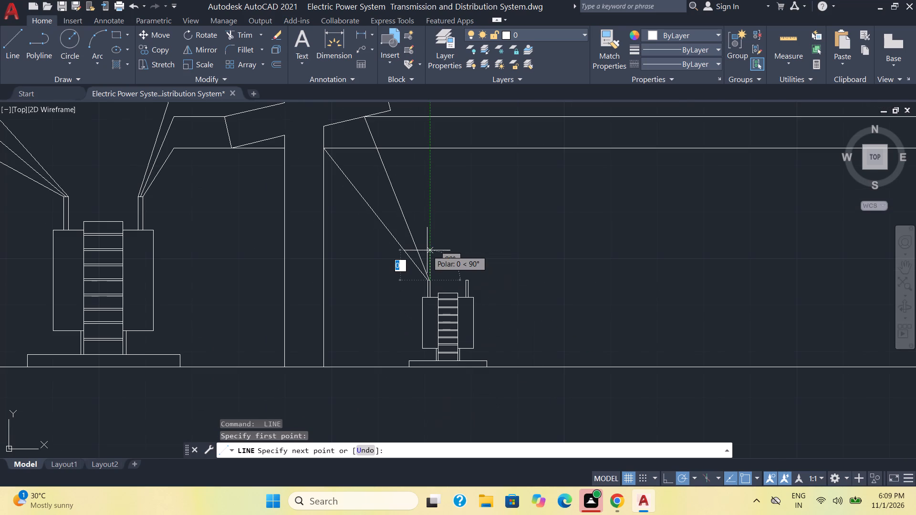
{"action": "scroll", "coordinate": [427, 250], "scroll_direction": "down", "scroll_amount": 2}
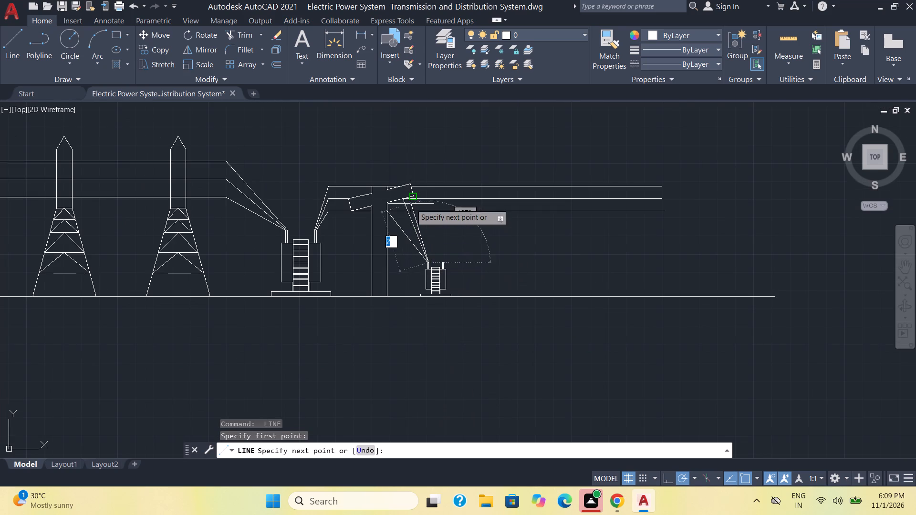
{"action": "scroll", "coordinate": [415, 196], "scroll_direction": "up", "scroll_amount": 3}
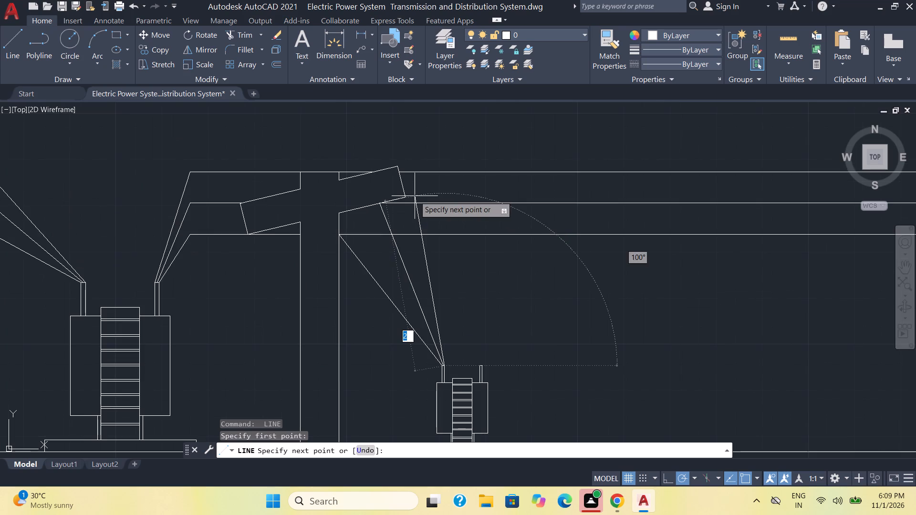
{"action": "left_click", "coordinate": [398, 196]}
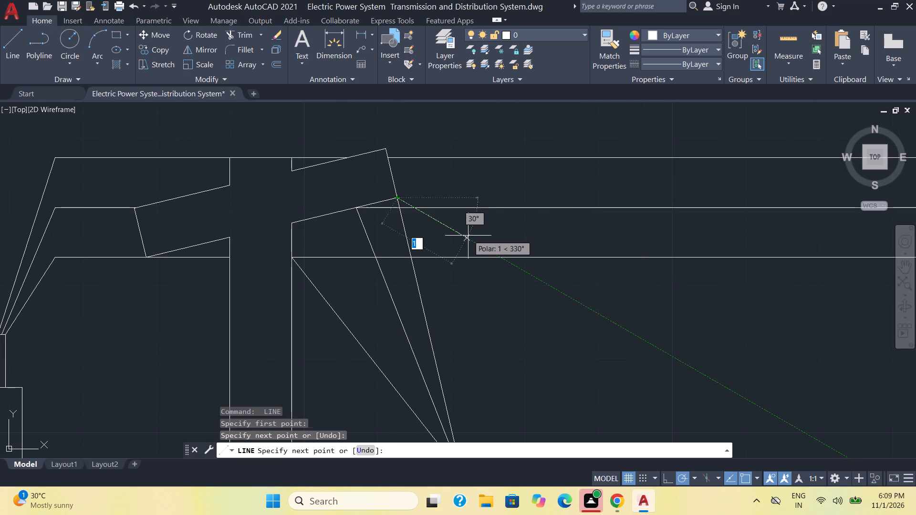
{"action": "key", "text": "Escape"}
Draw a line from the top-edge midpoint of the small transformer's left bushing to the midpoint of the right crossarm half's lower edge.
{"action": "scroll", "coordinate": [514, 320], "scroll_direction": "down", "scroll_amount": 4}
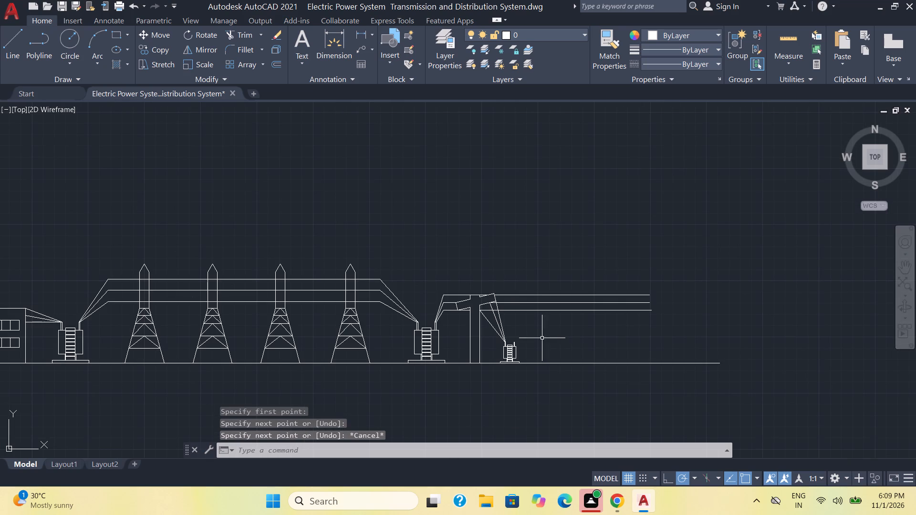
{"action": "scroll", "coordinate": [534, 335], "scroll_direction": "up", "scroll_amount": 3}
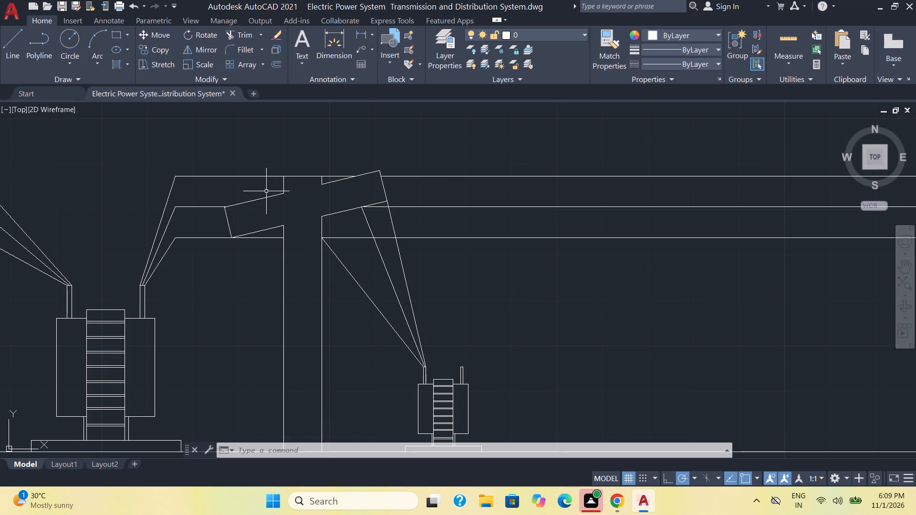
{"action": "left_click", "coordinate": [8, 52]}
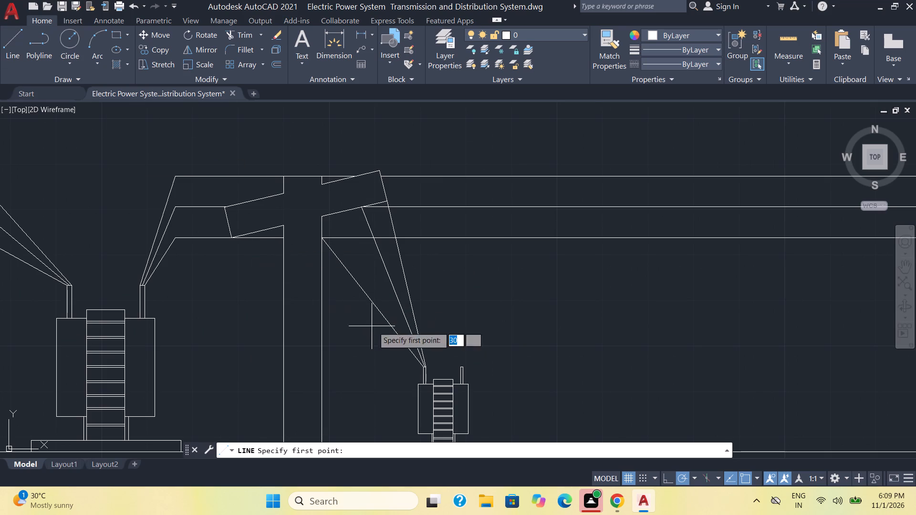
{"action": "scroll", "coordinate": [416, 347], "scroll_direction": "up", "scroll_amount": 4}
{"action": "middle_click_drag", "start_coordinate": [441, 417], "coordinate": [458, 229]}
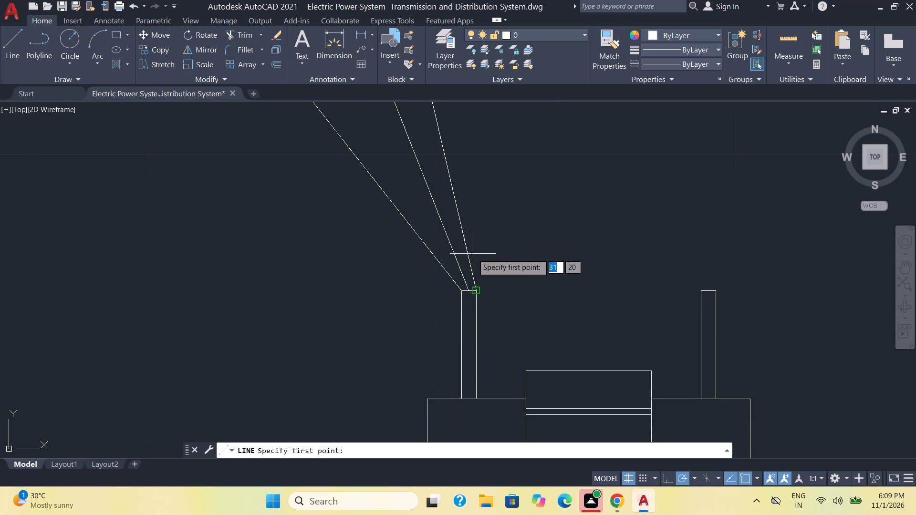
{"action": "left_click", "coordinate": [467, 290]}
{"action": "scroll", "coordinate": [417, 208], "scroll_direction": "down", "scroll_amount": 3}
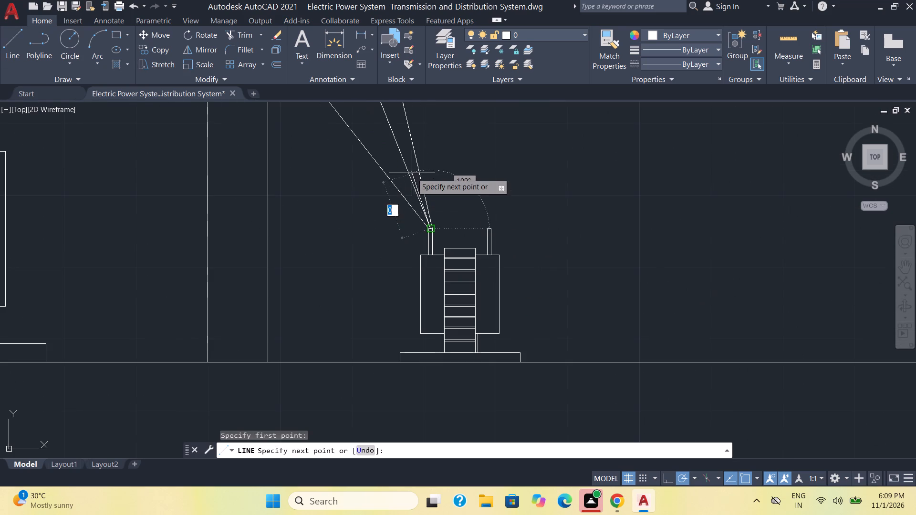
{"action": "middle_click_drag", "start_coordinate": [412, 173], "coordinate": [442, 379]}
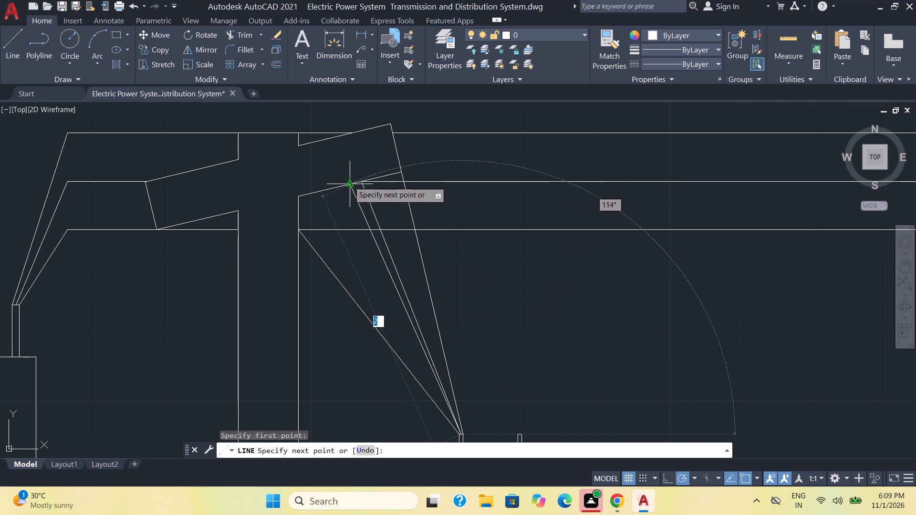
{"action": "left_click", "coordinate": [349, 181]}
{"action": "key", "text": "Escape"}
Delete the earlier line joining the small transformer's left bushing to the middle conductor's start at the crossarm.
{"action": "left_click", "coordinate": [375, 210]}
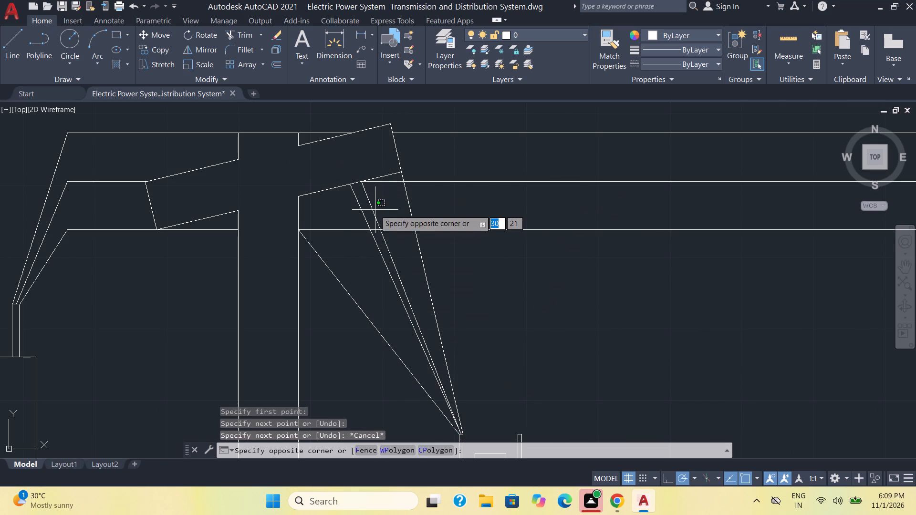
{"action": "left_click", "coordinate": [375, 216]}
{"action": "key", "text": "Delete"}
Draw a building rectangle about 2 units wide and 1 unit high just above the ground line, to the right of the small transformer.
{"action": "scroll", "coordinate": [449, 239], "scroll_direction": "down", "scroll_amount": 3}
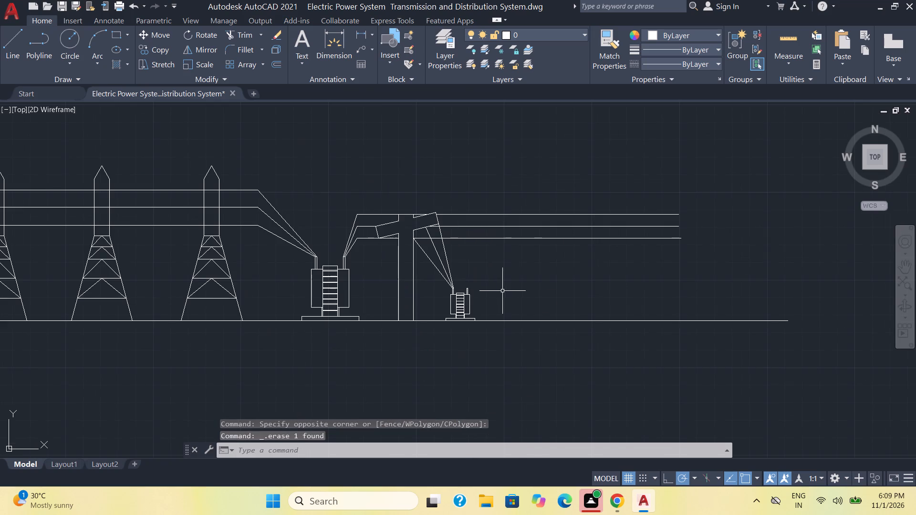
{"action": "scroll", "coordinate": [512, 296], "scroll_direction": "down", "scroll_amount": 1}
{"action": "middle_click_drag", "start_coordinate": [512, 296], "coordinate": [440, 293]}
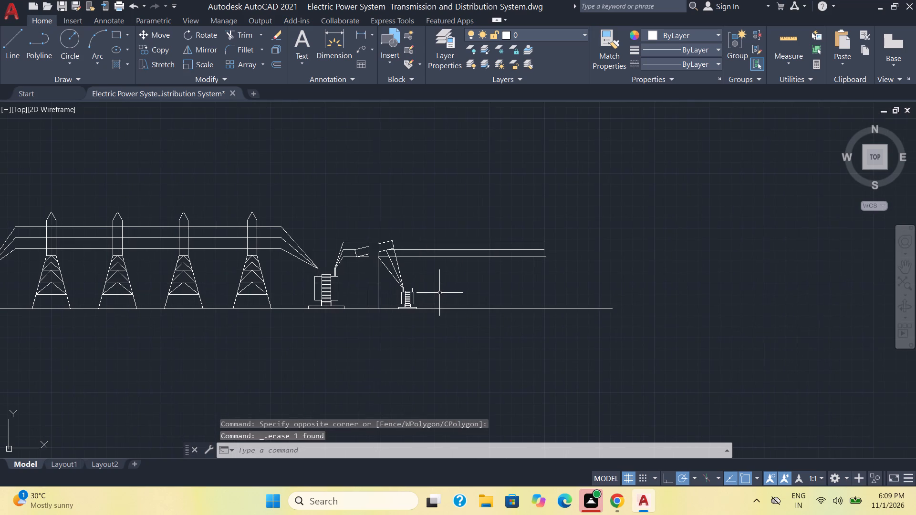
{"action": "scroll", "coordinate": [439, 293], "scroll_direction": "up", "scroll_amount": 2}
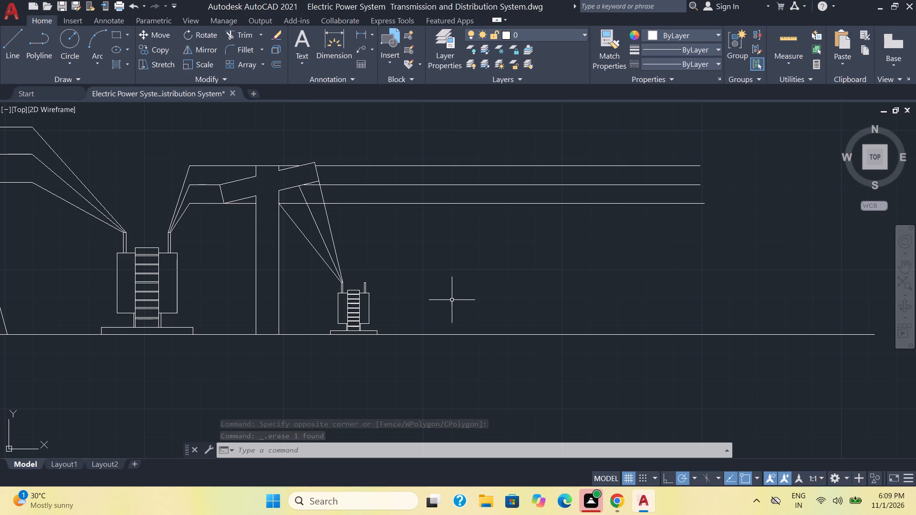
{"action": "middle_click_drag", "start_coordinate": [472, 300], "coordinate": [405, 287]}
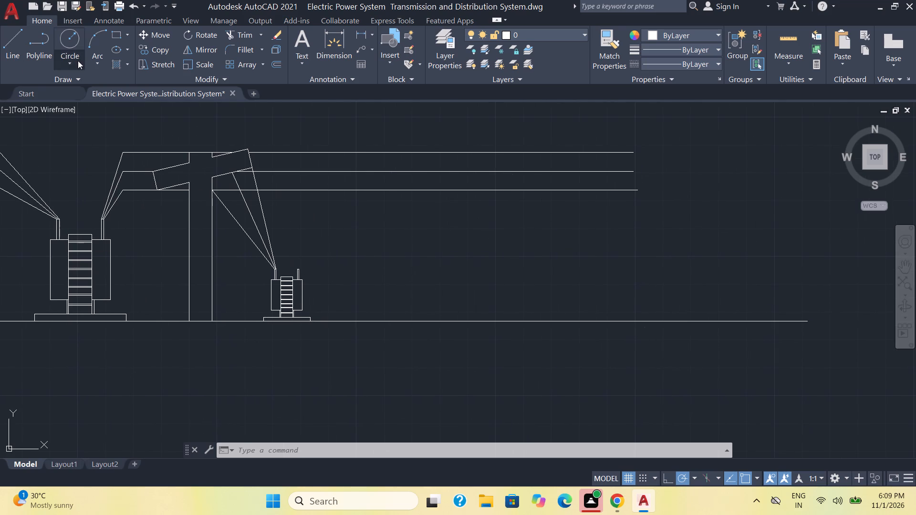
{"action": "left_click", "coordinate": [113, 34]}
{"action": "scroll", "coordinate": [327, 292], "scroll_direction": "up", "scroll_amount": 2}
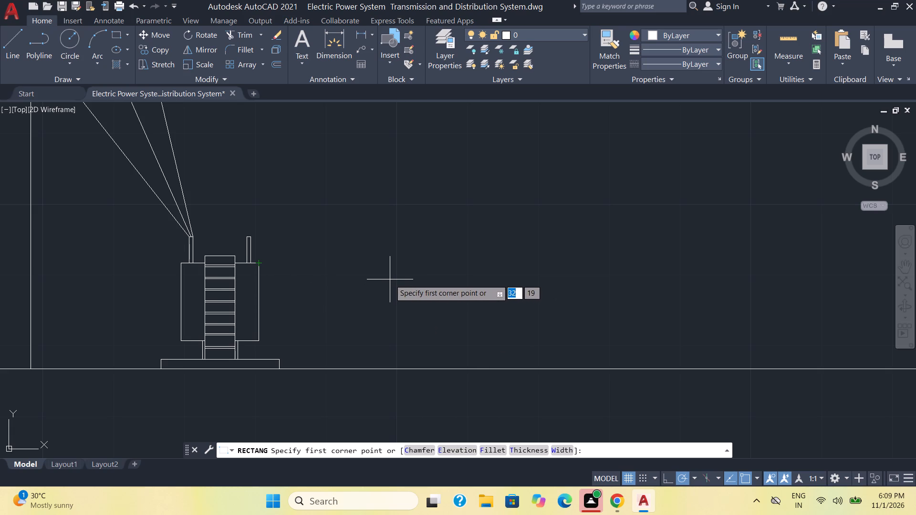
{"action": "key", "text": "Escape"}
{"action": "key", "text": "space"}
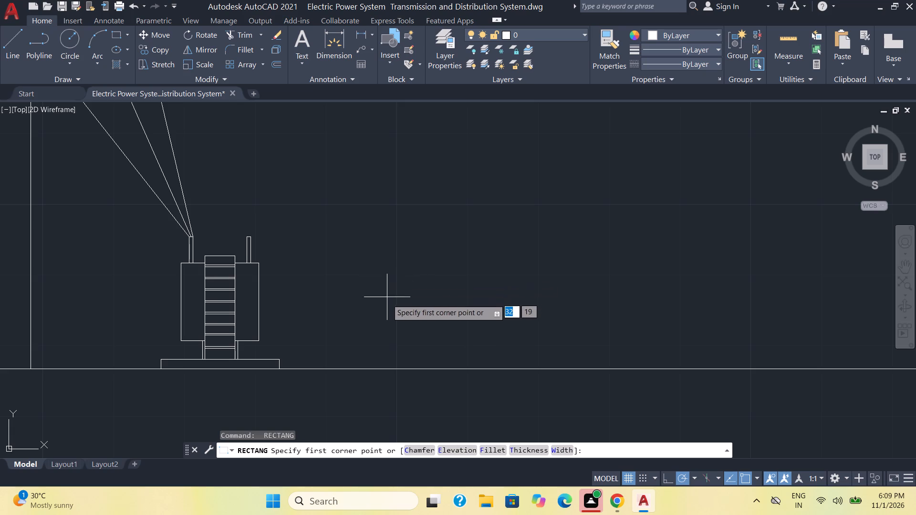
{"action": "left_click", "coordinate": [356, 273]}
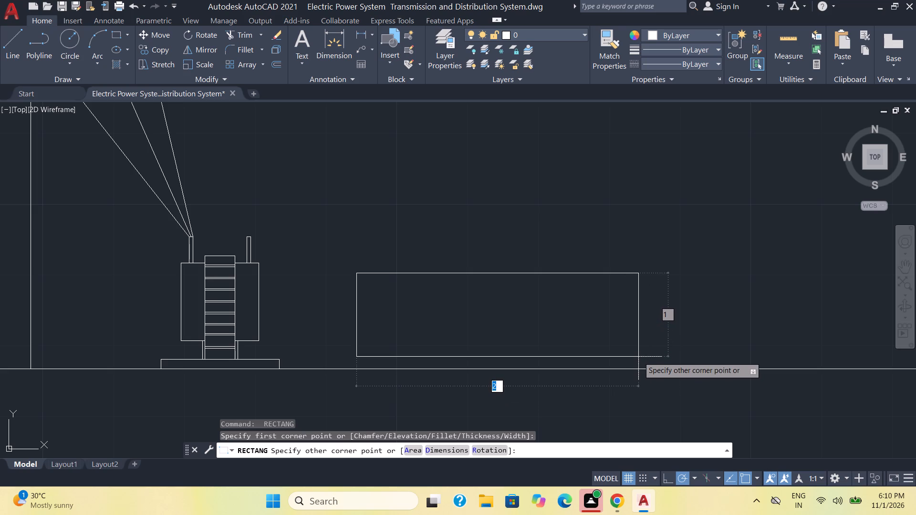
{"action": "left_click", "coordinate": [638, 357]}
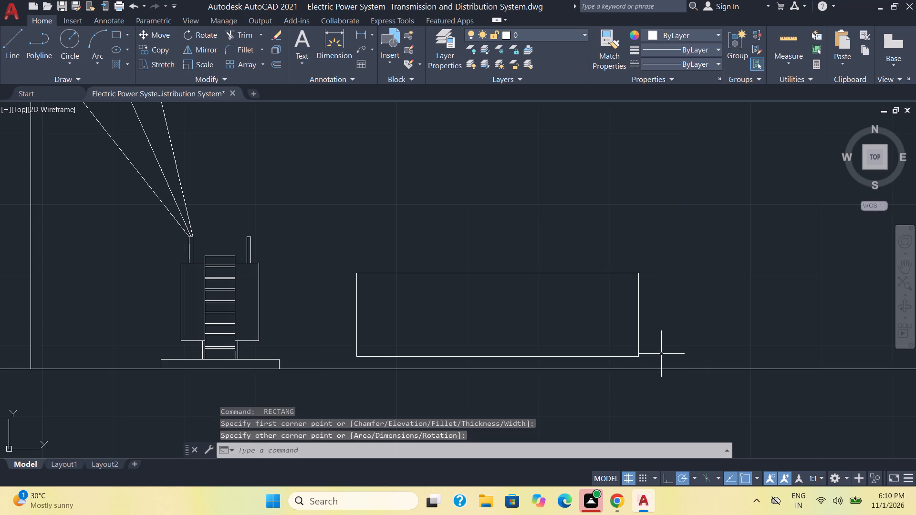
Move the building rectangle straight down by its bottom-edge midpoint so that its base sits on the ground line.
{"action": "left_click", "coordinate": [644, 356]}
{"action": "left_click", "coordinate": [619, 341]}
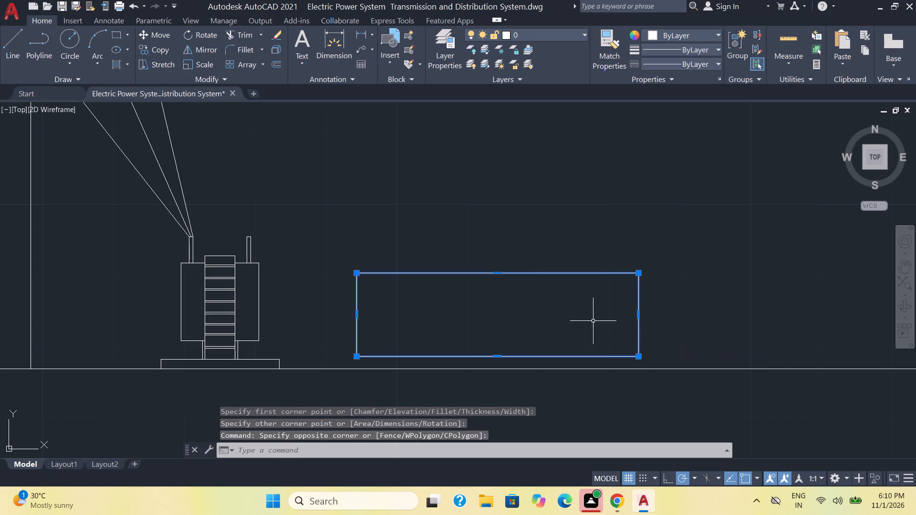
{"action": "left_click", "coordinate": [153, 34]}
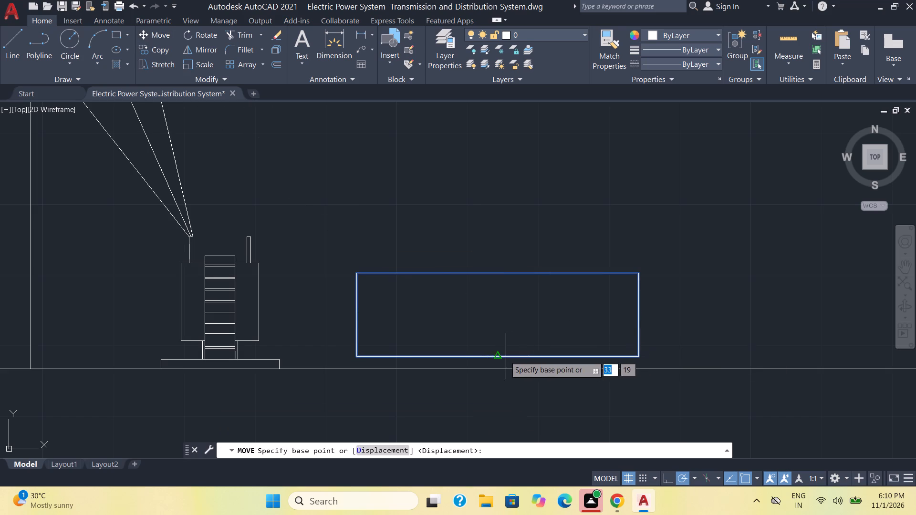
{"action": "left_click", "coordinate": [501, 356]}
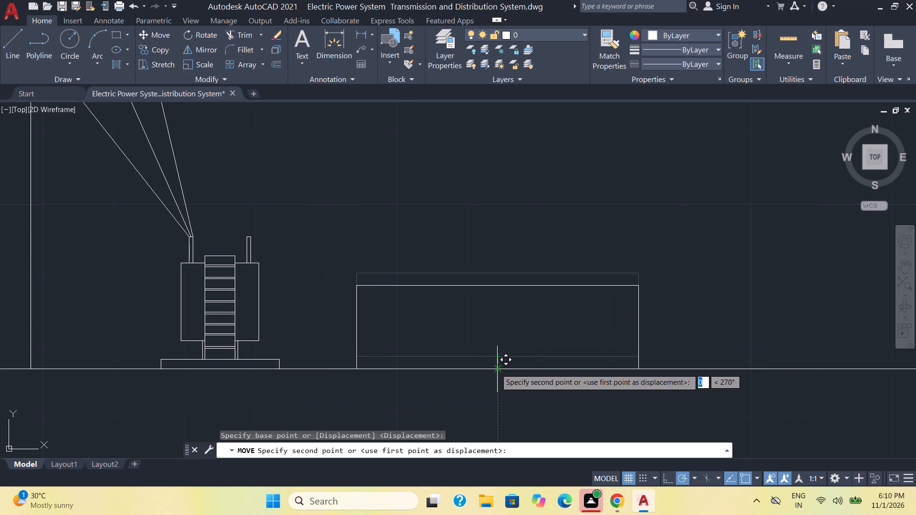
{"action": "left_click", "coordinate": [496, 369]}
Draw a narrow upright door rectangle leftward from the midpoint of the building's base, slightly under half the building's height.
{"action": "middle_click_drag", "start_coordinate": [497, 398], "coordinate": [472, 374]}
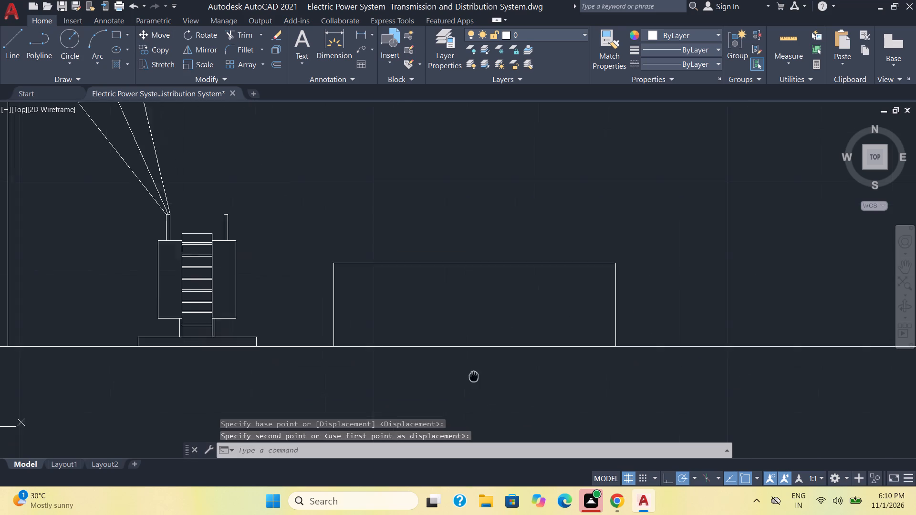
{"action": "middle_click_drag", "start_coordinate": [472, 374], "coordinate": [410, 355]}
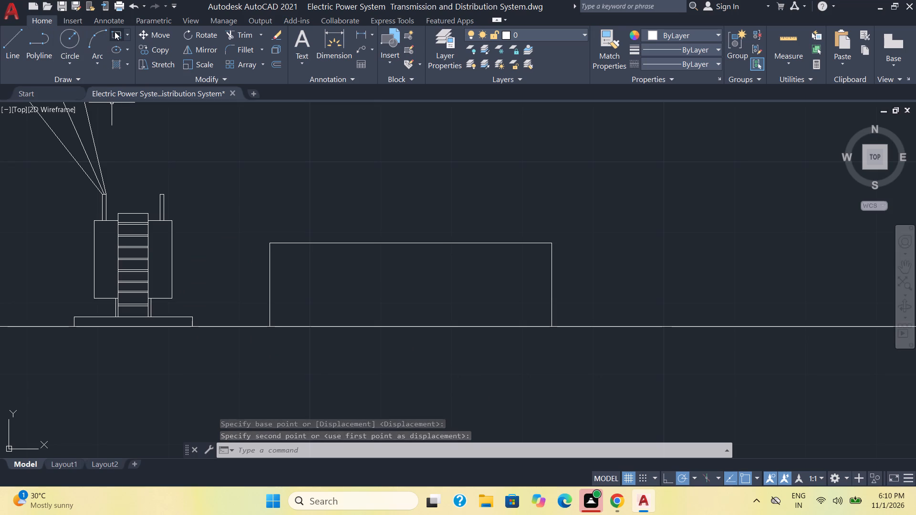
{"action": "left_click", "coordinate": [114, 34]}
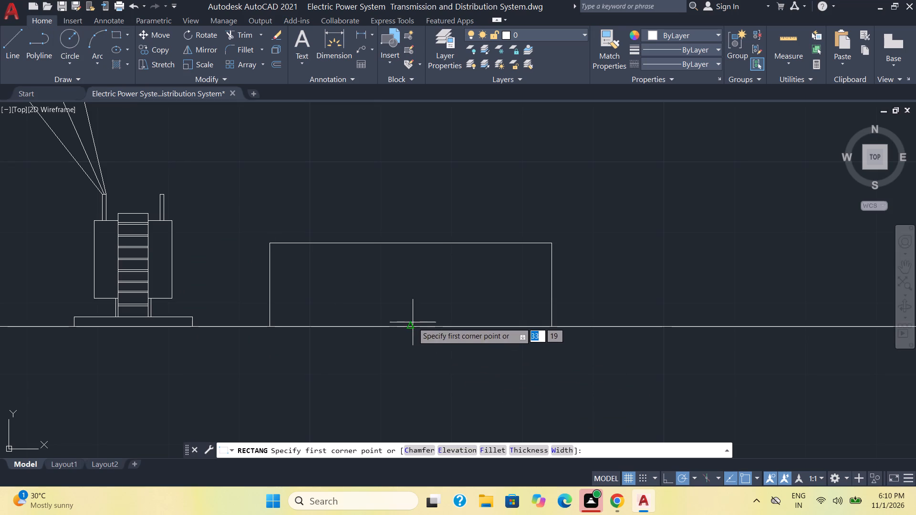
{"action": "left_click", "coordinate": [412, 329]}
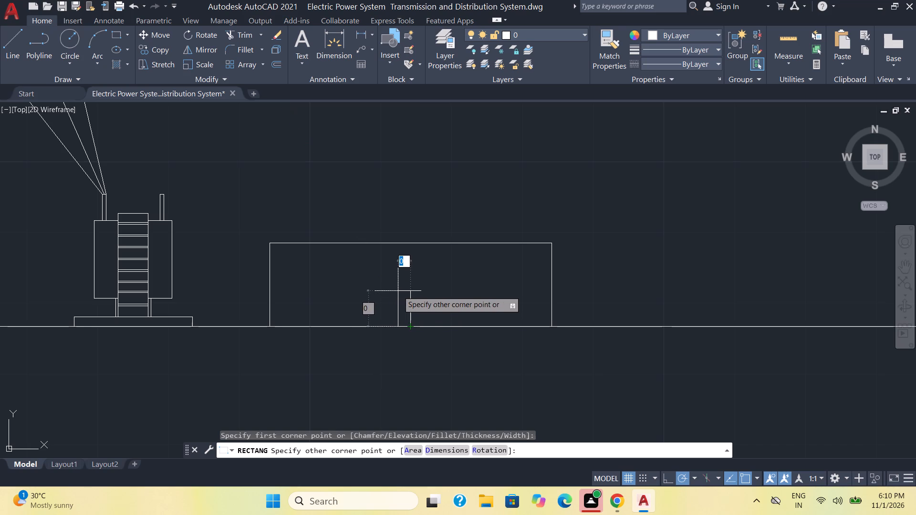
{"action": "scroll", "coordinate": [398, 291], "scroll_direction": "up", "scroll_amount": 2}
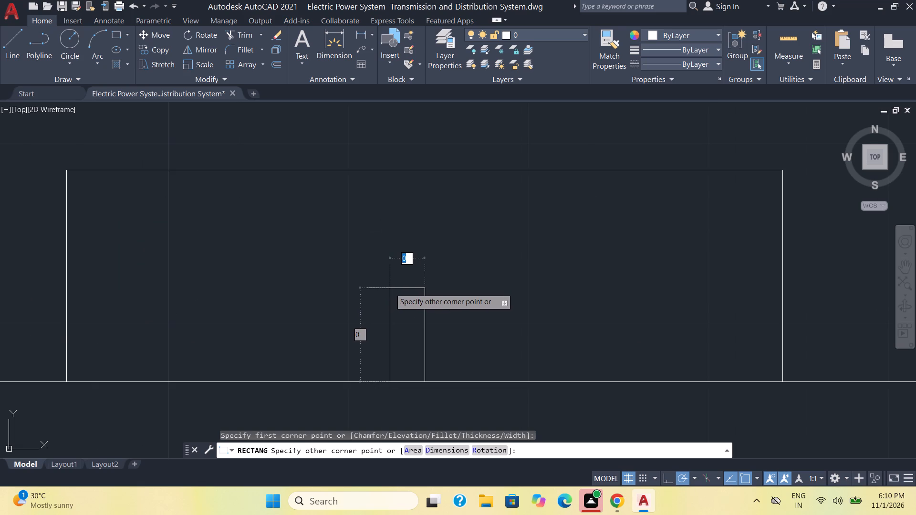
{"action": "left_click", "coordinate": [390, 288]}
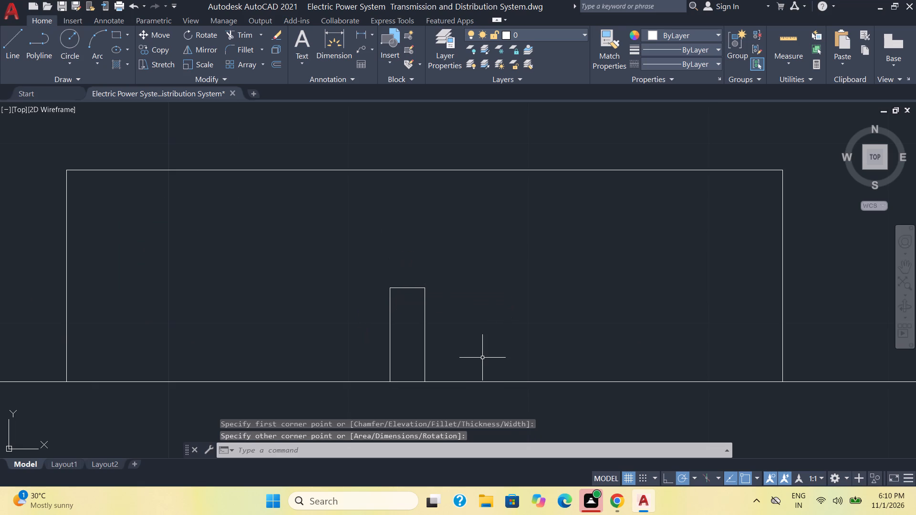
Move the door by its bottom-edge midpoint to the midpoint of the building's base, centring it in the building.
{"action": "scroll", "coordinate": [482, 358], "scroll_direction": "down", "scroll_amount": 1}
{"action": "left_click", "coordinate": [472, 351]}
{"action": "left_click", "coordinate": [415, 329]}
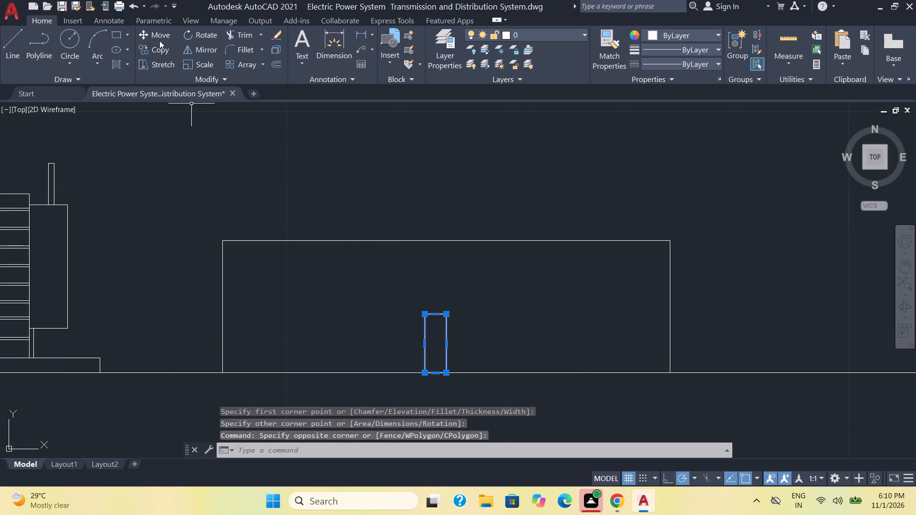
{"action": "left_click", "coordinate": [163, 35]}
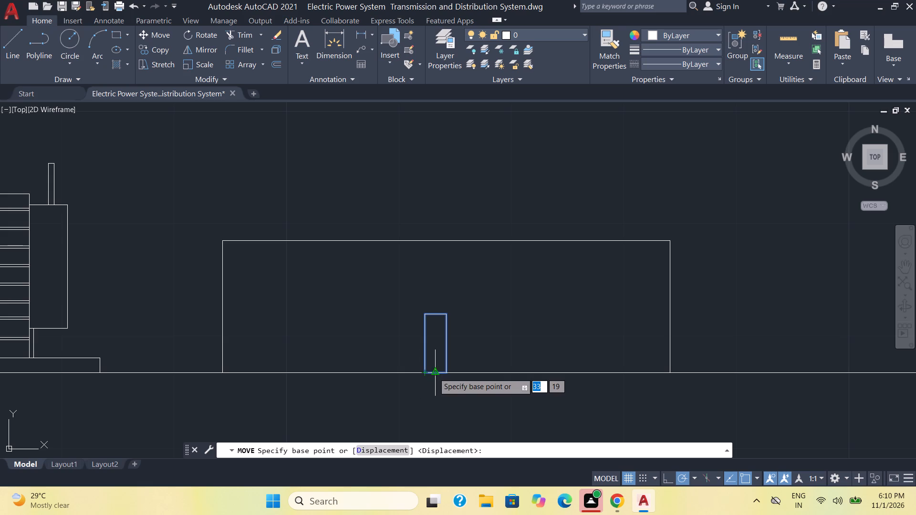
{"action": "left_click", "coordinate": [434, 373]}
{"action": "left_click", "coordinate": [448, 371]}
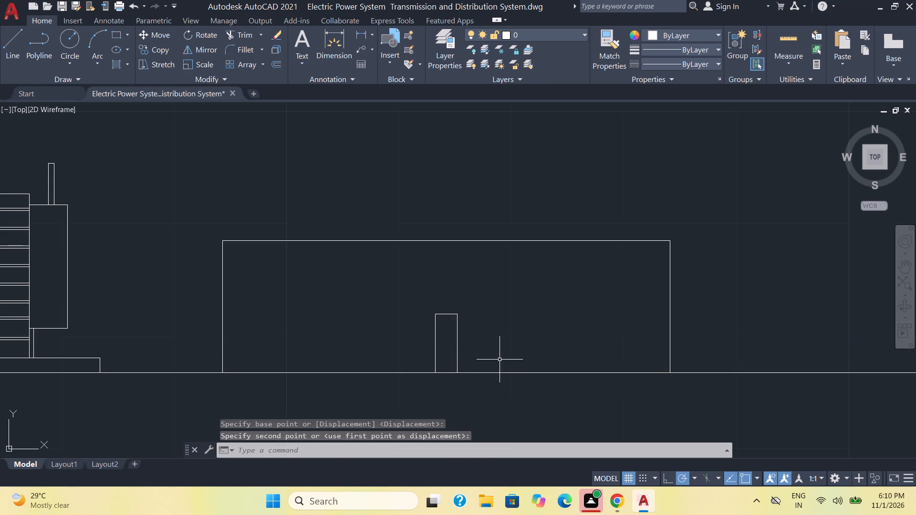
Draw a low horizontal rectangle about 1 unit wide inside the building, from its left edge's midpoint up and right toward the door.
{"action": "left_click", "coordinate": [117, 37]}
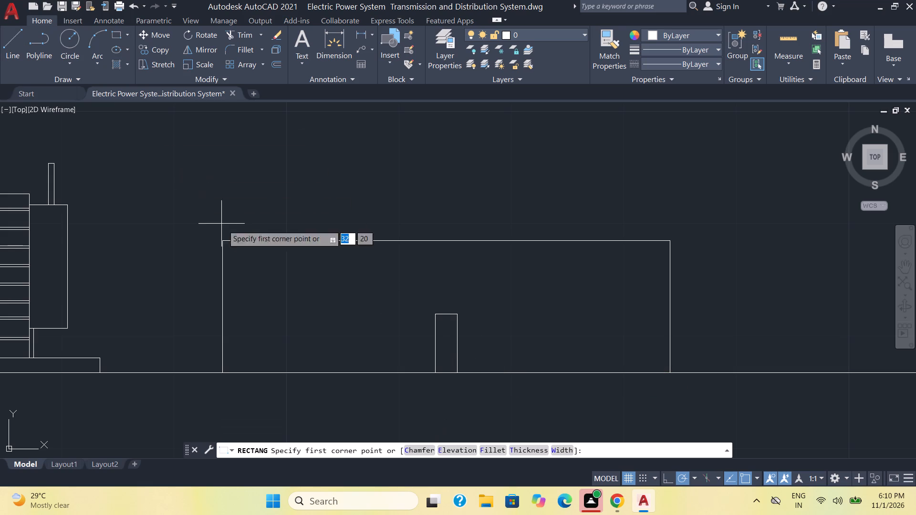
{"action": "left_click", "coordinate": [223, 306]}
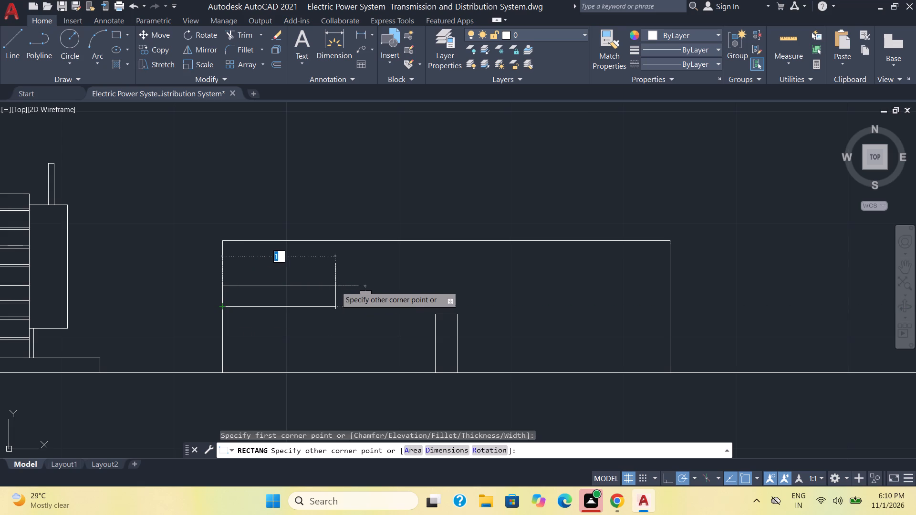
{"action": "left_click", "coordinate": [385, 281]}
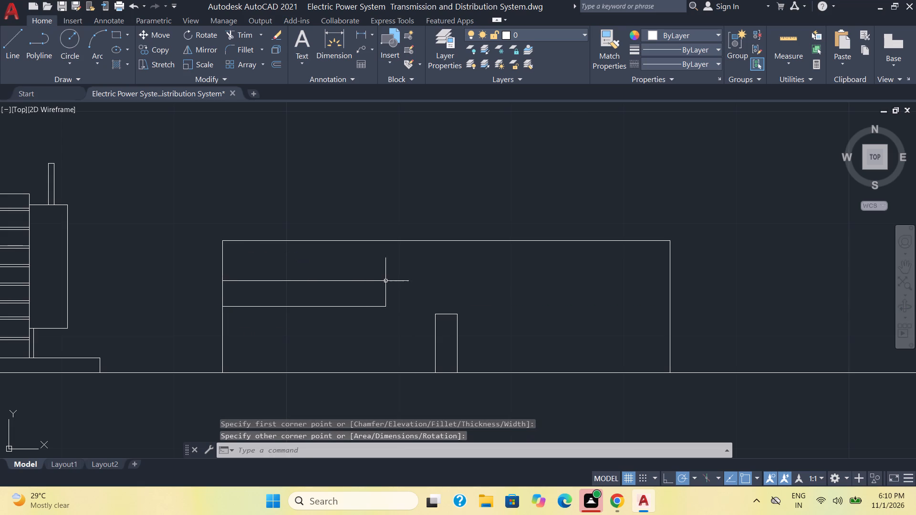
Draw three vertical divider lines across the window strip's height: one near each end and one at its midpoint.
{"action": "left_click", "coordinate": [14, 47]}
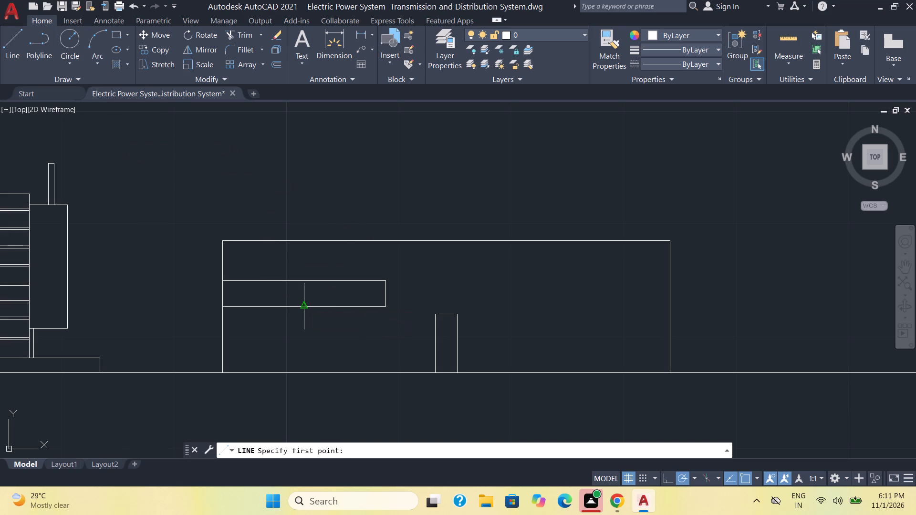
{"action": "left_click", "coordinate": [243, 307]}
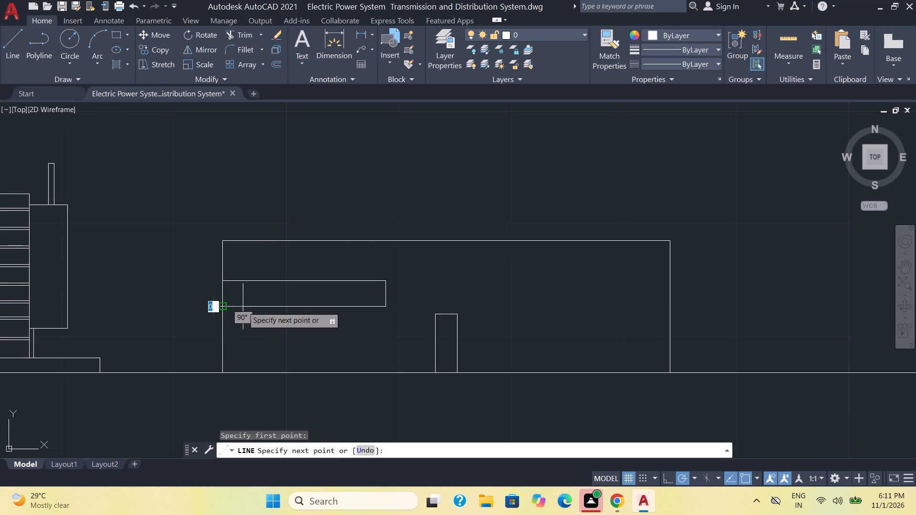
{"action": "left_click", "coordinate": [246, 281]}
{"action": "key", "text": "space"}
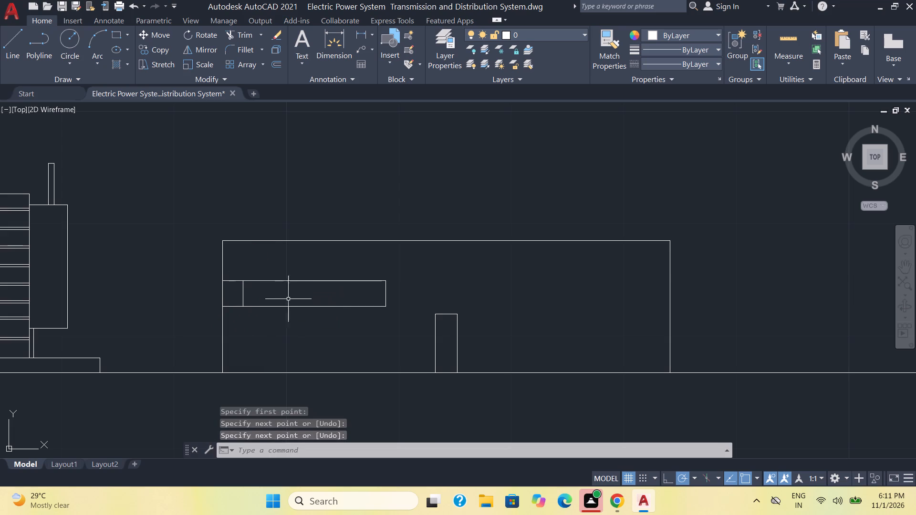
{"action": "key", "text": "space"}
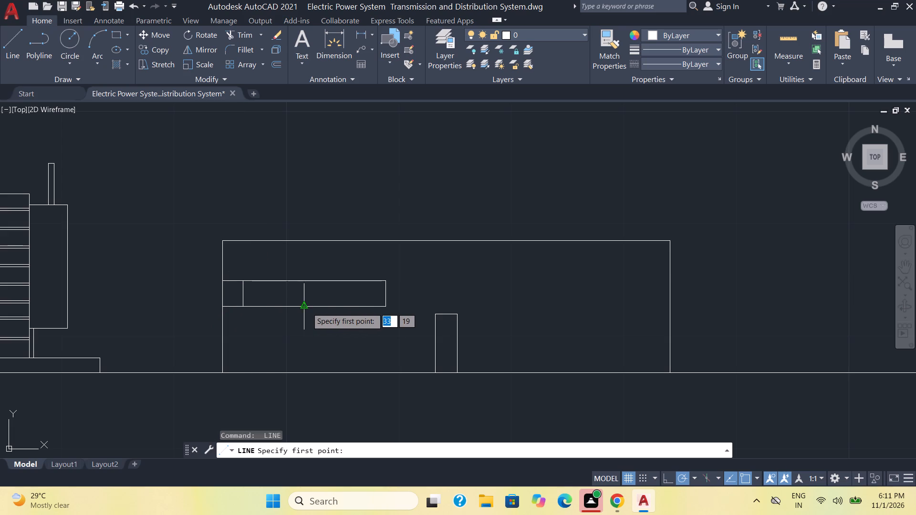
{"action": "left_click", "coordinate": [361, 306]}
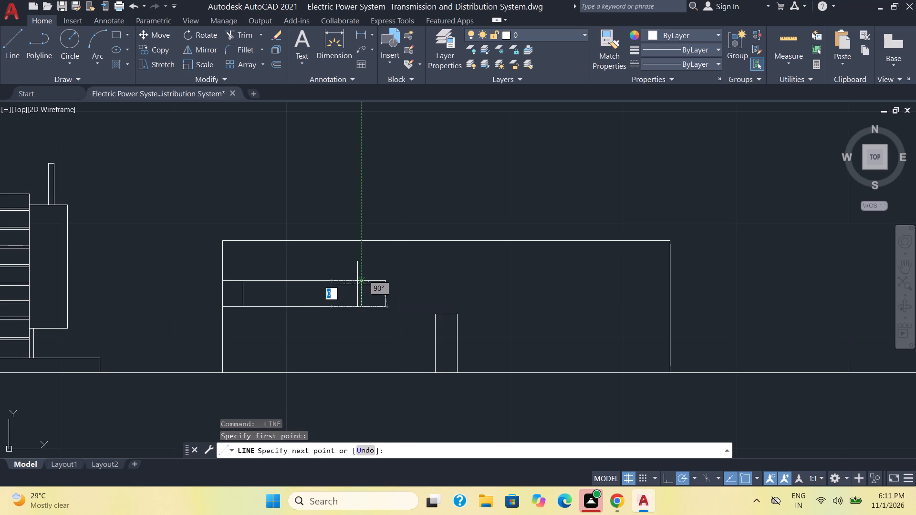
{"action": "left_click", "coordinate": [358, 283]}
{"action": "key", "text": "space"}
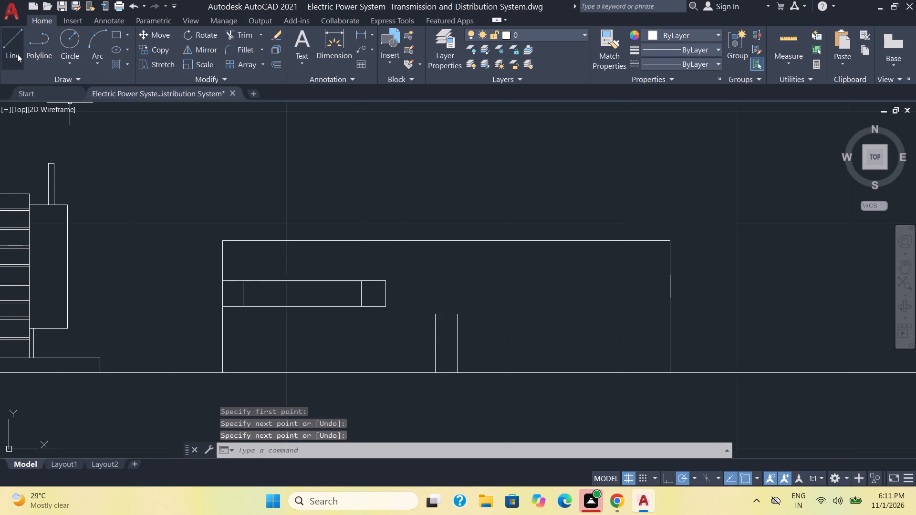
{"action": "left_click", "coordinate": [17, 51]}
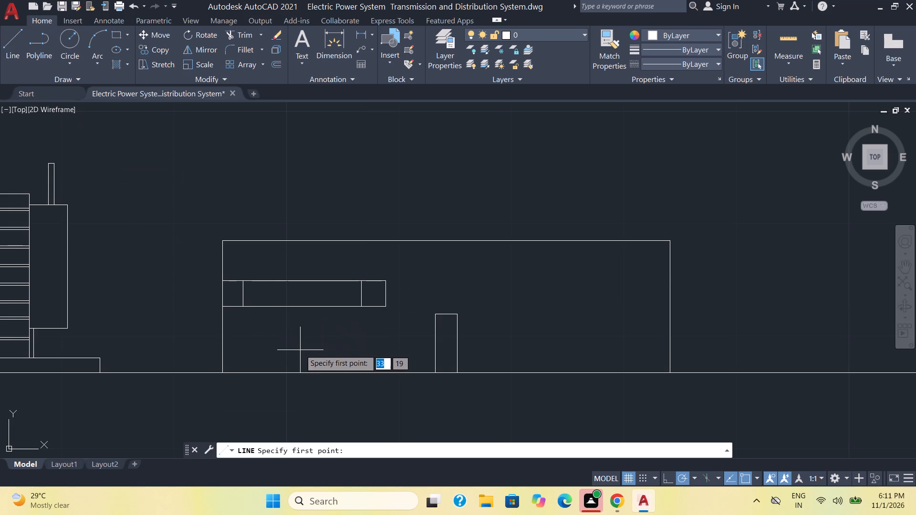
{"action": "left_click", "coordinate": [305, 308]}
{"action": "left_click", "coordinate": [302, 278]}
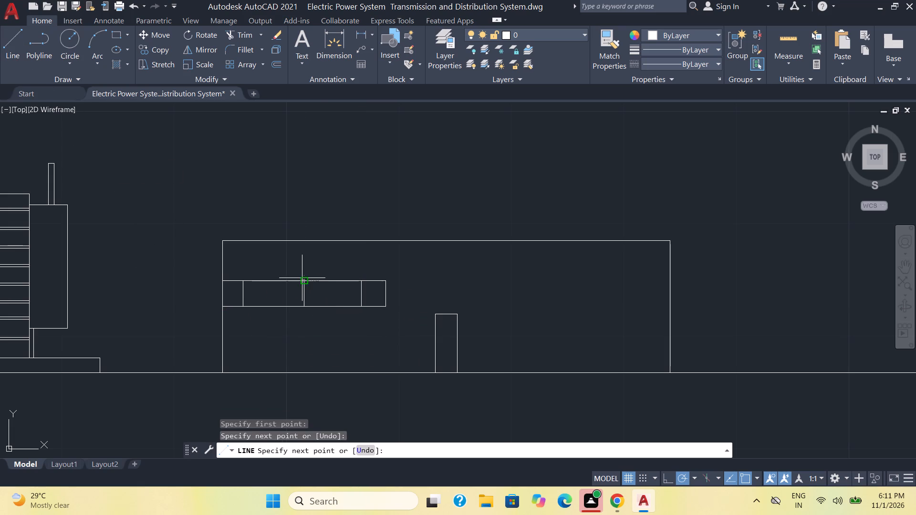
{"action": "key", "text": "space"}
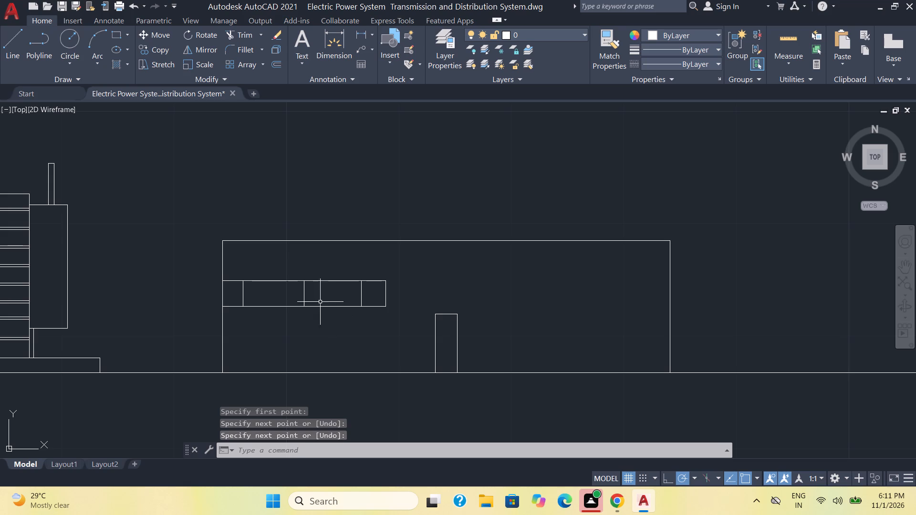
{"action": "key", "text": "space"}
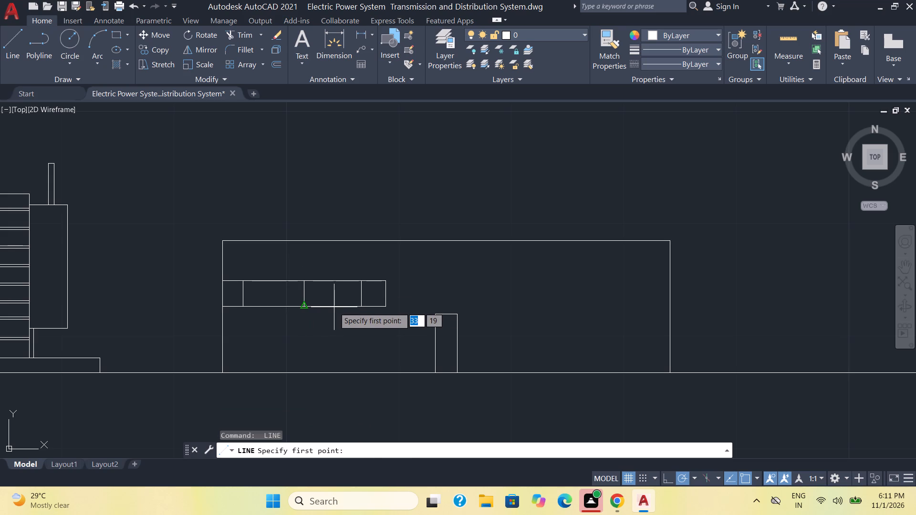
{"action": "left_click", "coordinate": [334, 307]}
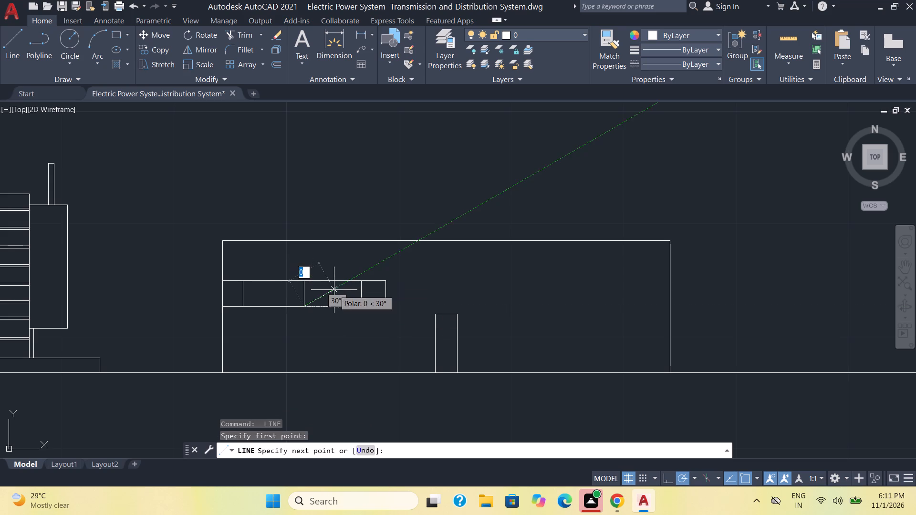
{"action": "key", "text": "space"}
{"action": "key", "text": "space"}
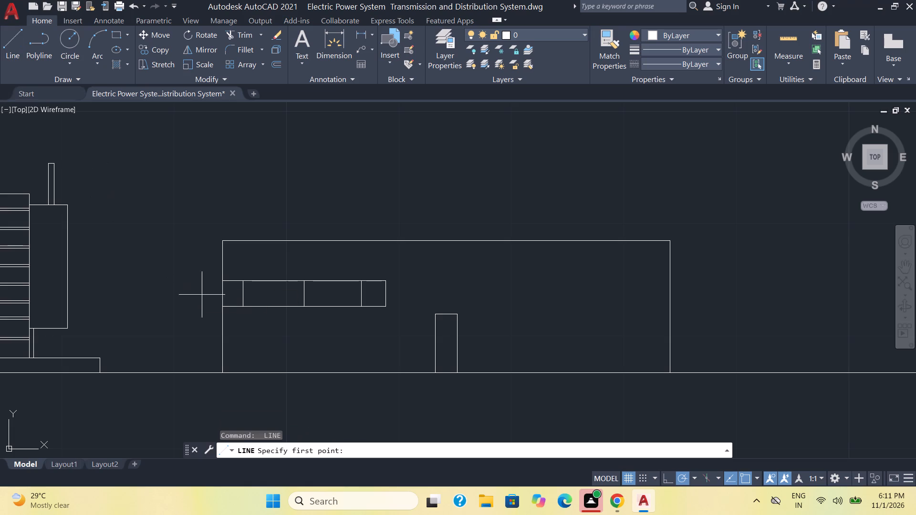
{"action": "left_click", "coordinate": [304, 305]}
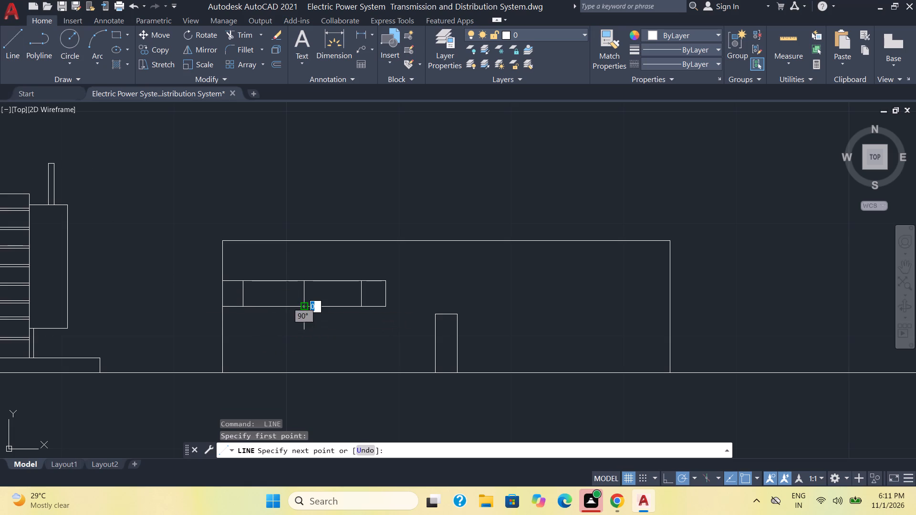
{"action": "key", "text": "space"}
Draw two more vertical dividers in the window strip, one about halfway between the middle divider and each outer divider.
{"action": "key", "text": "space"}
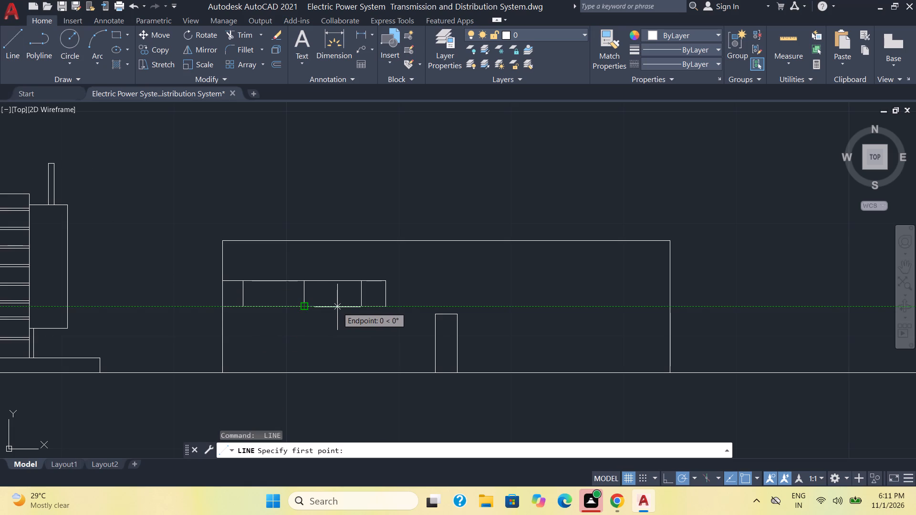
{"action": "left_click", "coordinate": [334, 307]}
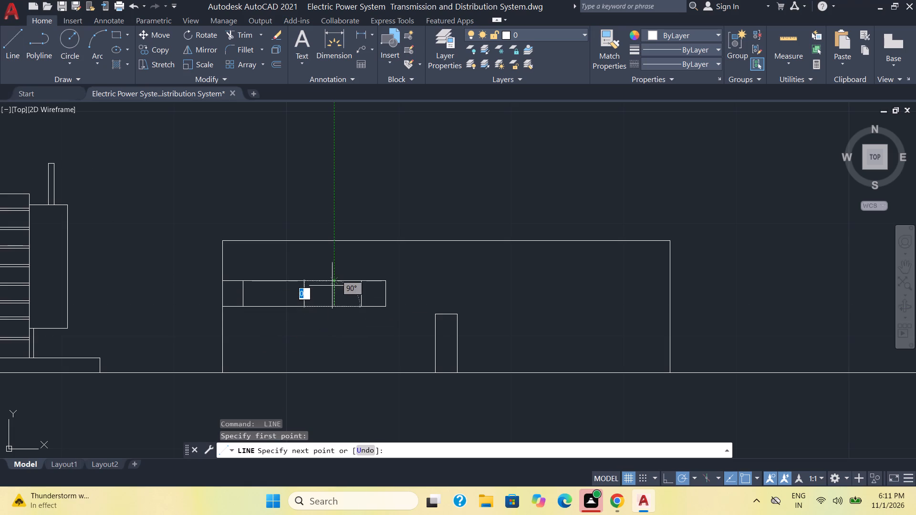
{"action": "left_click", "coordinate": [332, 281]}
{"action": "key", "text": "space"}
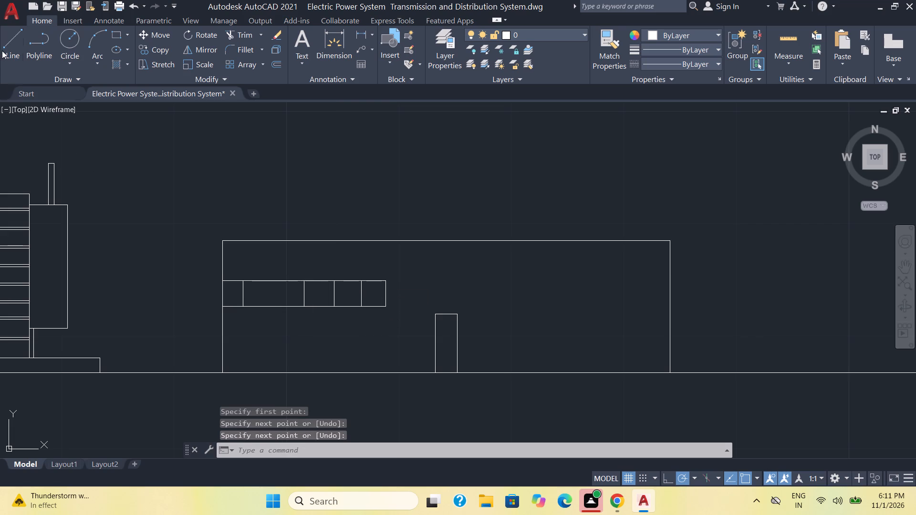
{"action": "left_click", "coordinate": [5, 47]}
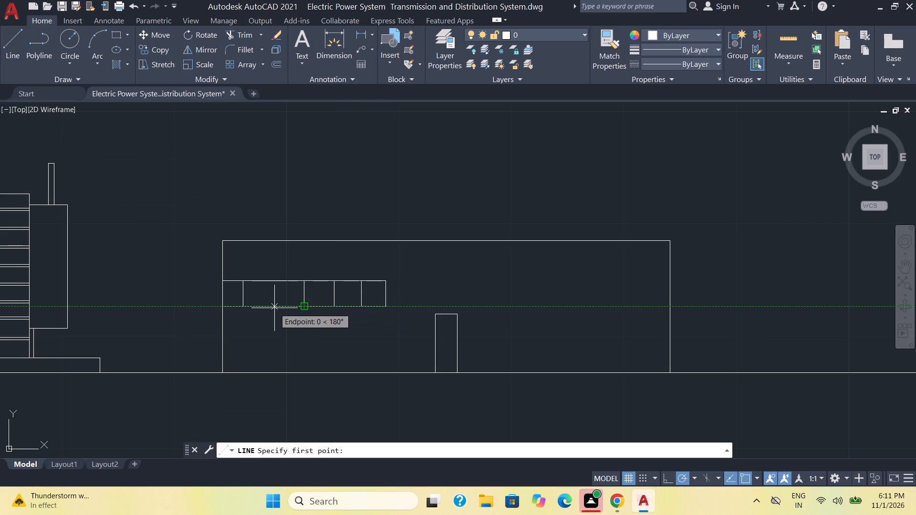
{"action": "left_click", "coordinate": [274, 308]}
{"action": "left_click", "coordinate": [272, 281]}
{"action": "key", "text": "space"}
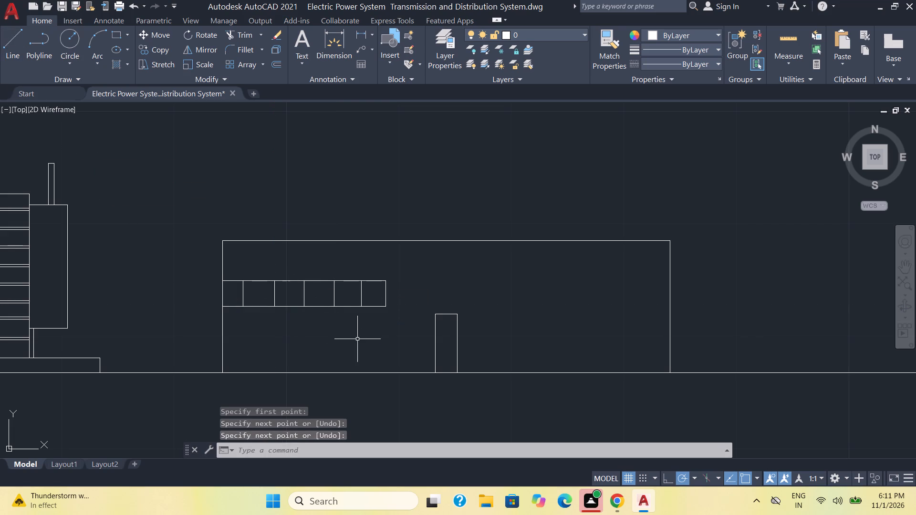
Mirror the window strip and its dividers about the vertical centreline through the door's base midpoint, keeping the original.
{"action": "left_click", "coordinate": [392, 327]}
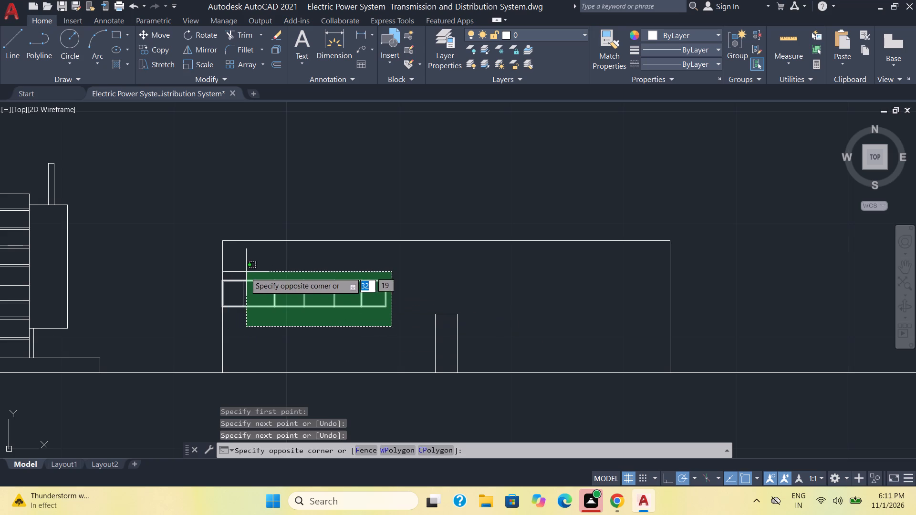
{"action": "left_click", "coordinate": [239, 272]}
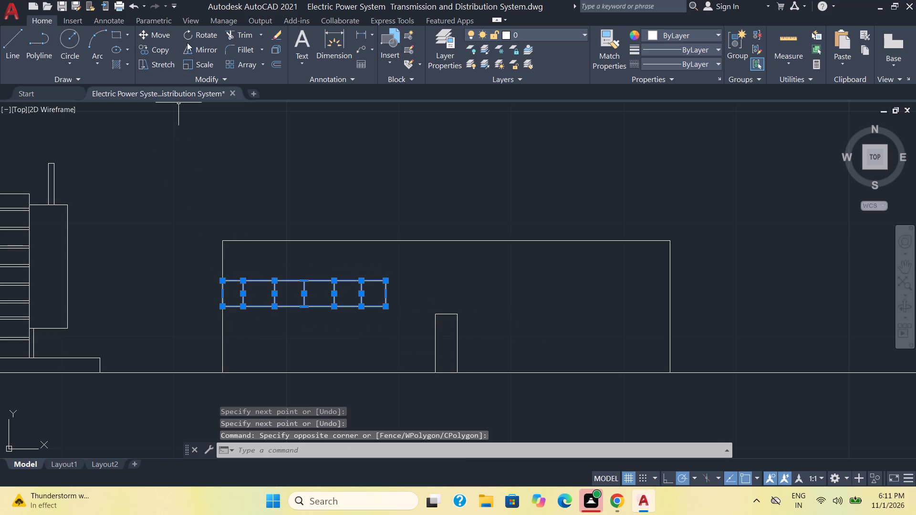
{"action": "left_click", "coordinate": [201, 48]}
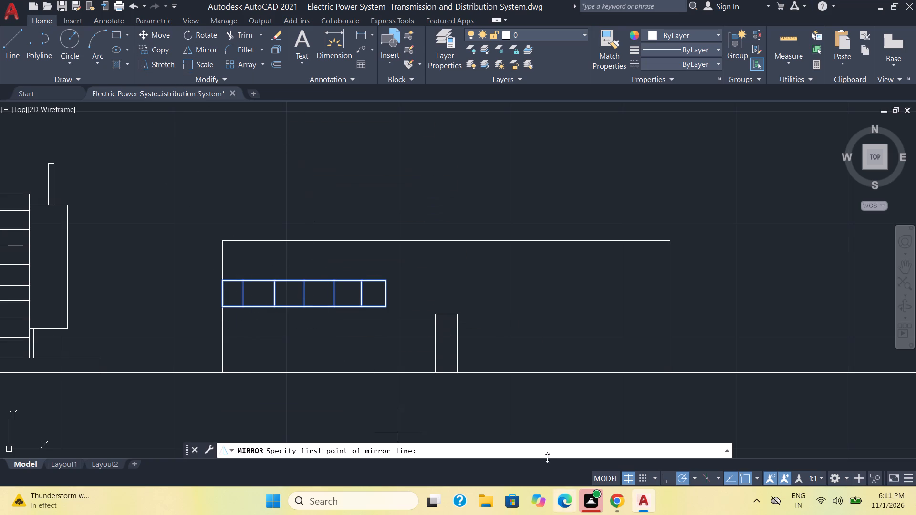
{"action": "left_click", "coordinate": [447, 373]}
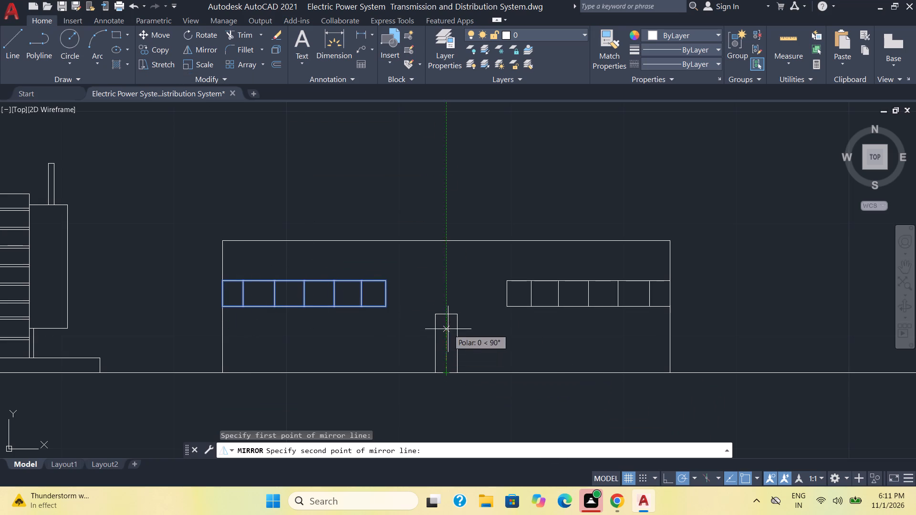
{"action": "left_click", "coordinate": [448, 295]}
{"action": "left_click_drag", "start_coordinate": [484, 339], "coordinate": [448, 295]}
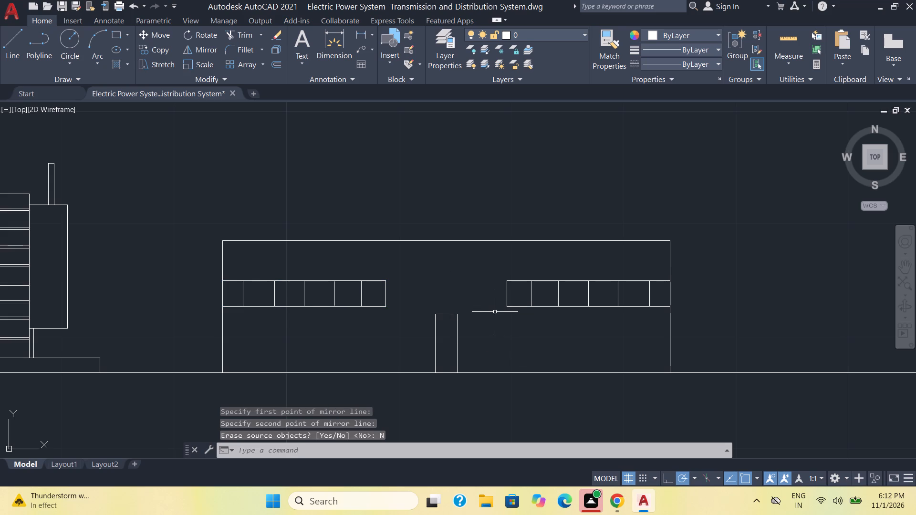
Save the drawing.
{"action": "key", "text": "ctrl+s"}
Draw a low rectangle on the roof from the building's top-left corner, ending in line with the right window strip's left edge.
{"action": "scroll", "coordinate": [498, 329], "scroll_direction": "down", "scroll_amount": 1}
{"action": "middle_click_drag", "start_coordinate": [498, 329], "coordinate": [484, 358]}
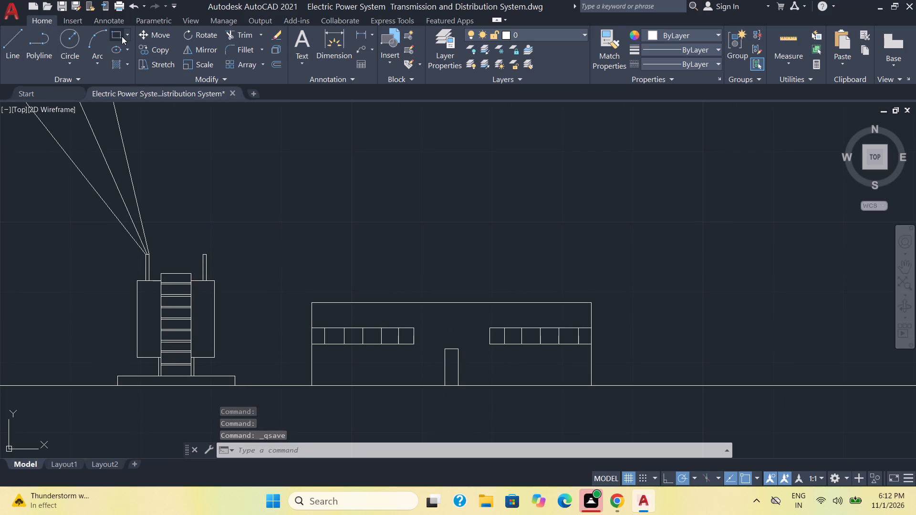
{"action": "left_click", "coordinate": [116, 35]}
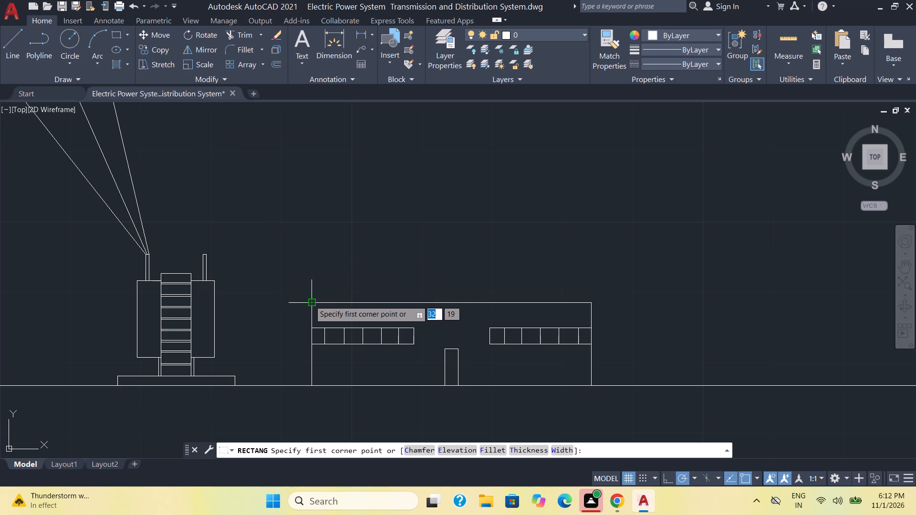
{"action": "left_click", "coordinate": [310, 300]}
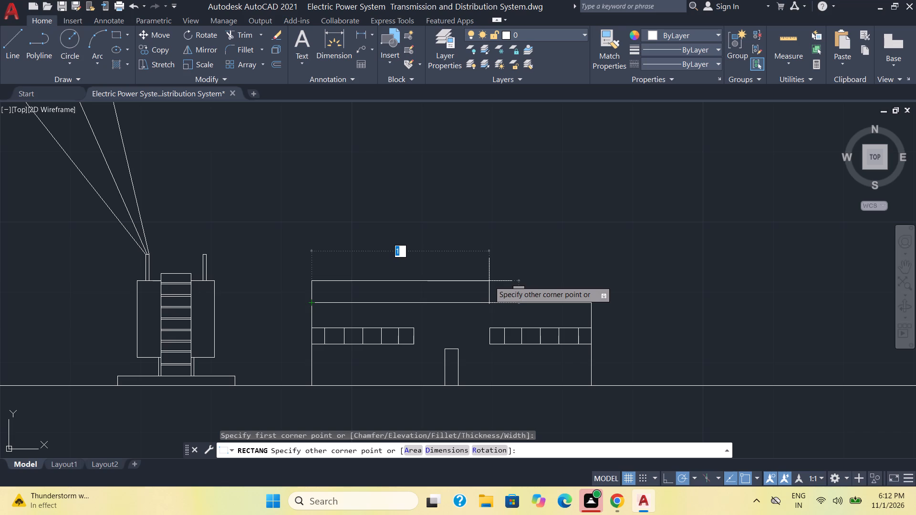
{"action": "left_click", "coordinate": [489, 281]}
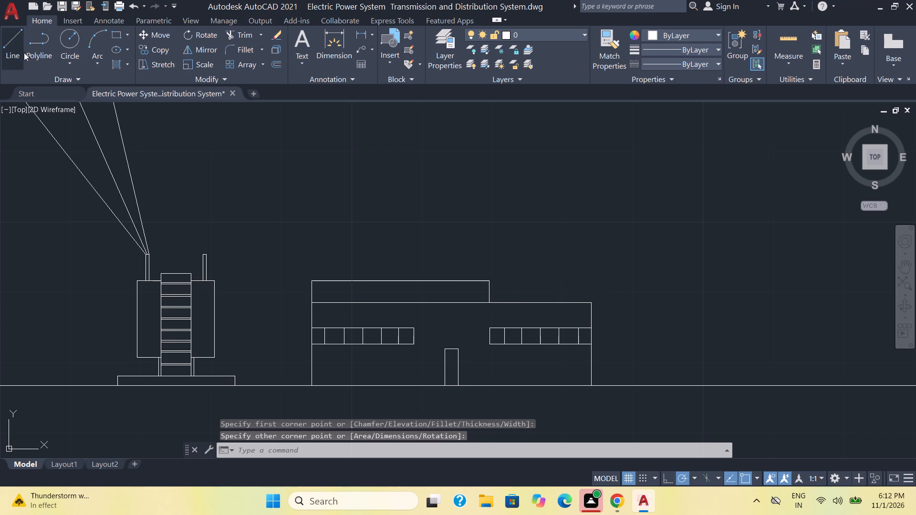
Draw a horizontal line across the roof rectangle's mid-height, joining its left and right edges.
{"action": "left_click", "coordinate": [19, 48]}
{"action": "left_click", "coordinate": [313, 293]}
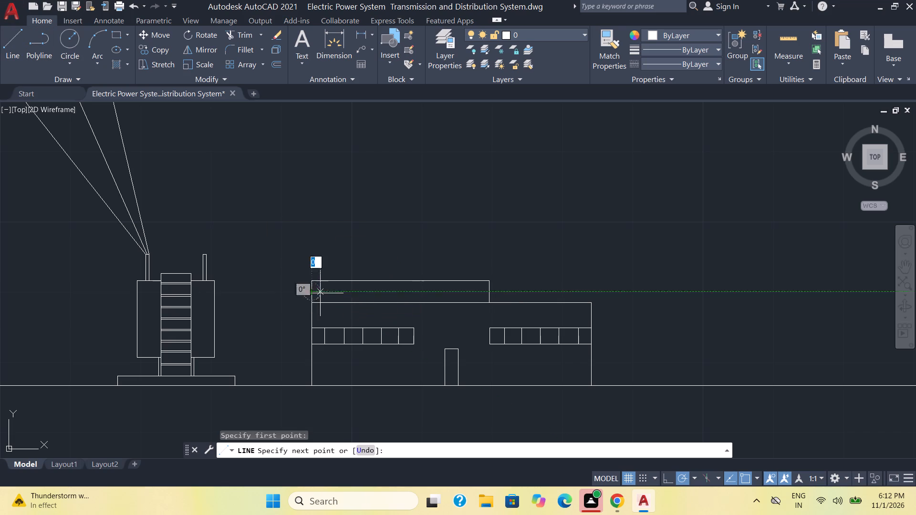
{"action": "left_click", "coordinate": [489, 291]}
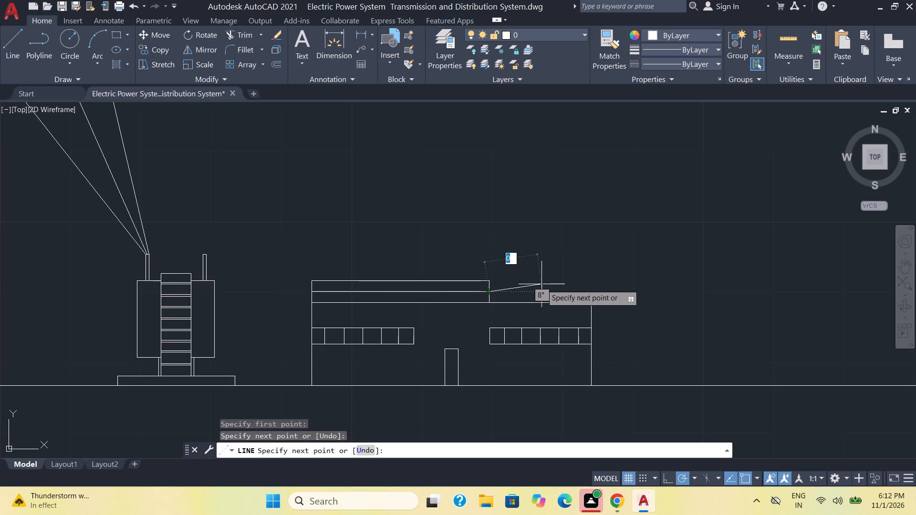
{"action": "key", "text": "Escape"}
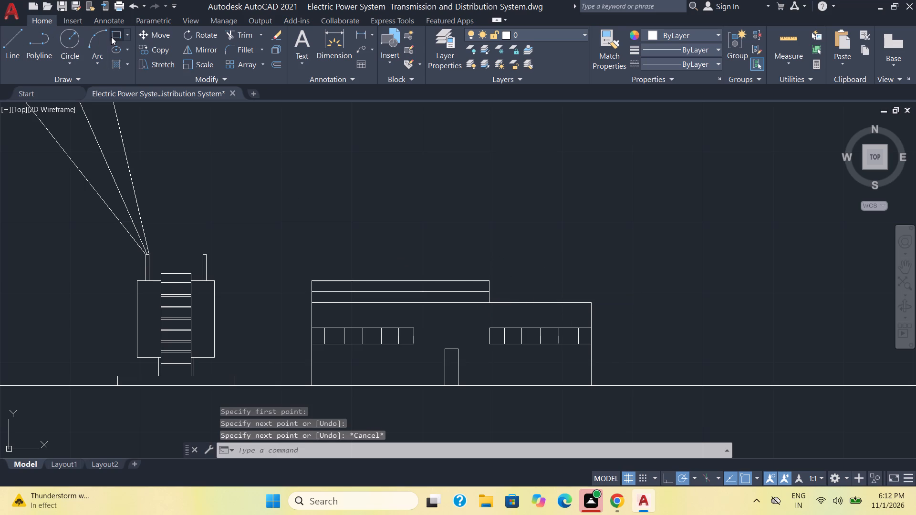
Start drawing another rectangle for the building's roof area.
{"action": "left_click", "coordinate": [115, 35]}
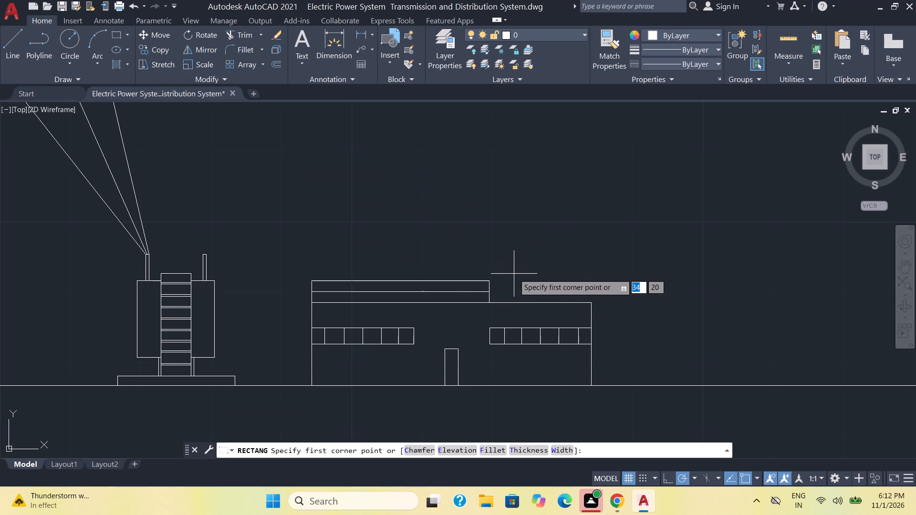
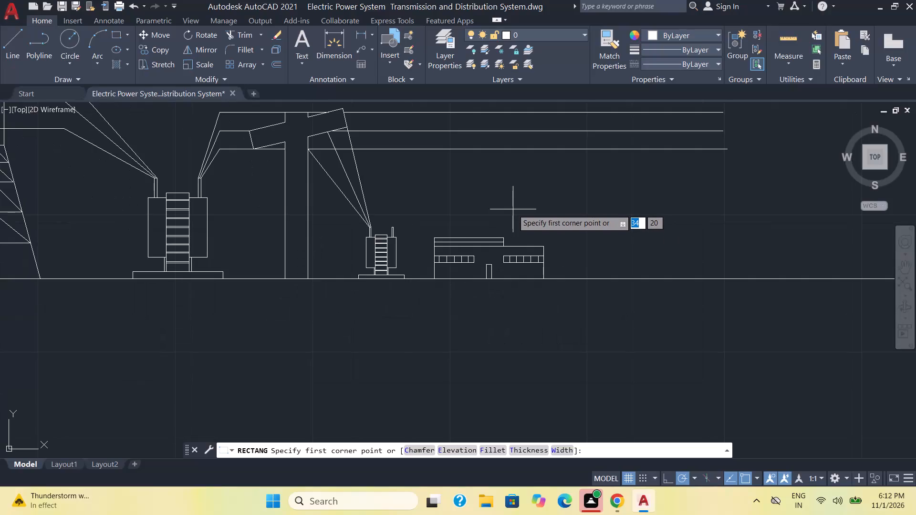
Draw a tall, narrow chimney rectangle above the right window strip, extending down just past the building's roof line.
{"action": "left_click", "coordinate": [512, 174]}
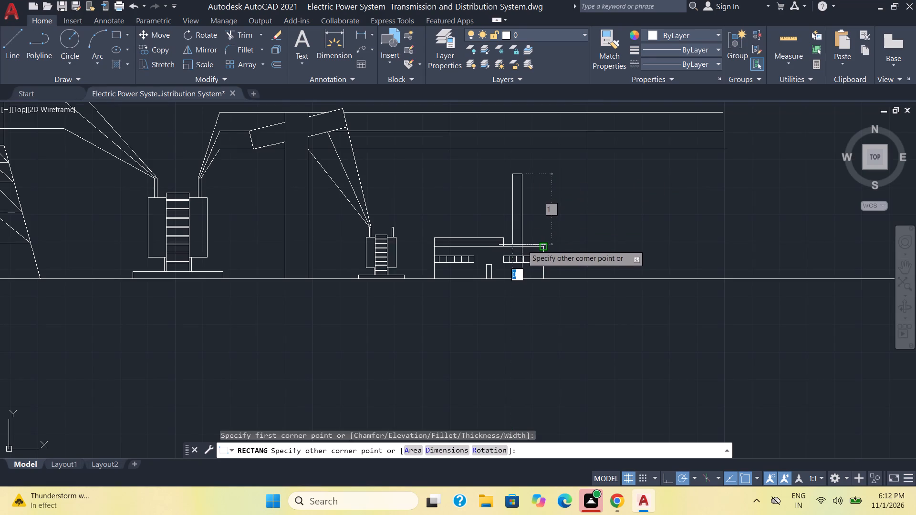
{"action": "scroll", "coordinate": [521, 244], "scroll_direction": "up", "scroll_amount": 2}
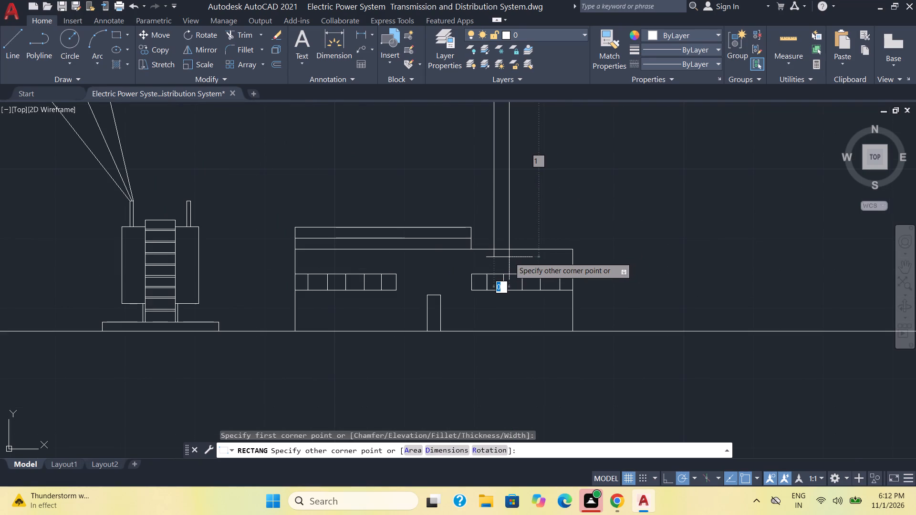
{"action": "left_click", "coordinate": [509, 257]}
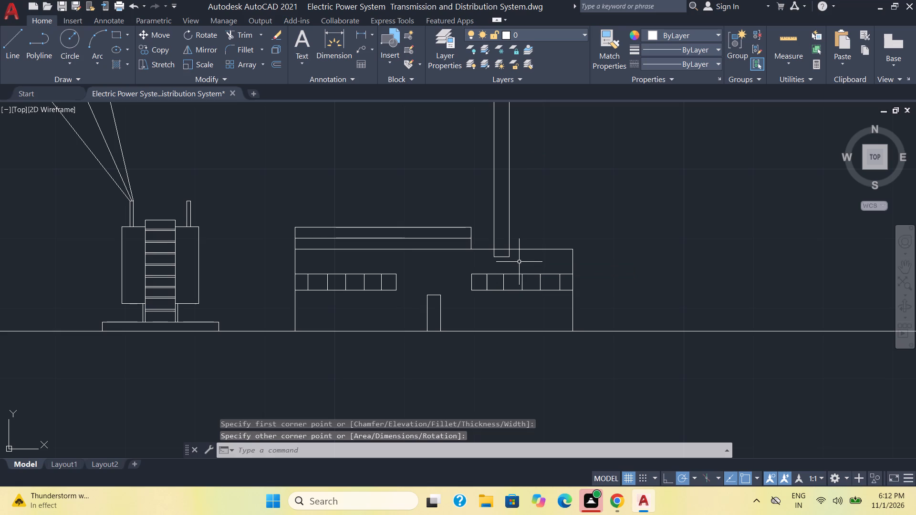
Move the chimney rectangle straight up from its bottom-edge midpoint so its base rests on the building's roof line.
{"action": "left_click", "coordinate": [516, 266]}
{"action": "left_click", "coordinate": [499, 259]}
{"action": "left_click", "coordinate": [519, 264]}
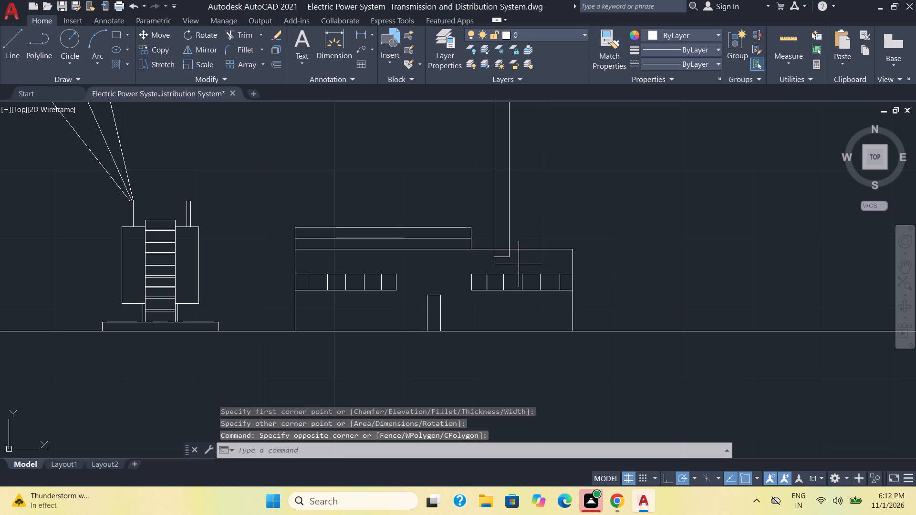
{"action": "left_click", "coordinate": [500, 255]}
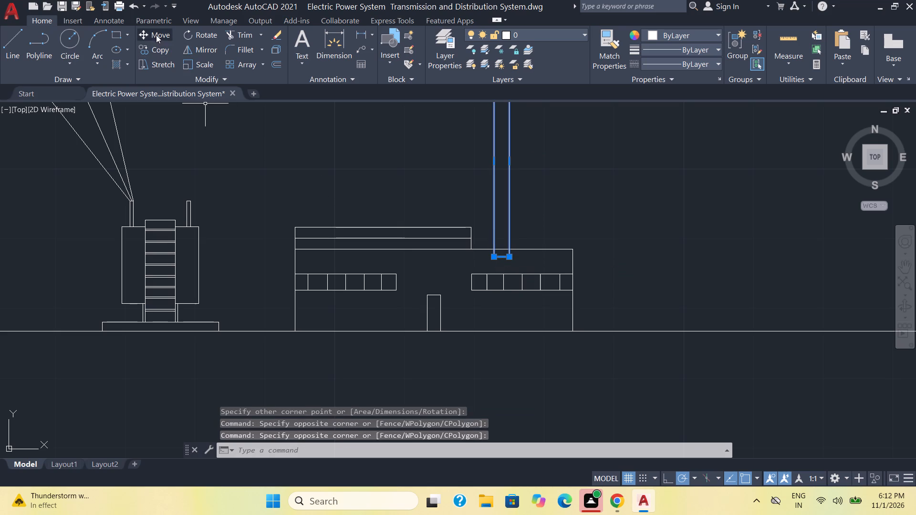
{"action": "left_click", "coordinate": [156, 34]}
{"action": "left_click", "coordinate": [501, 260]}
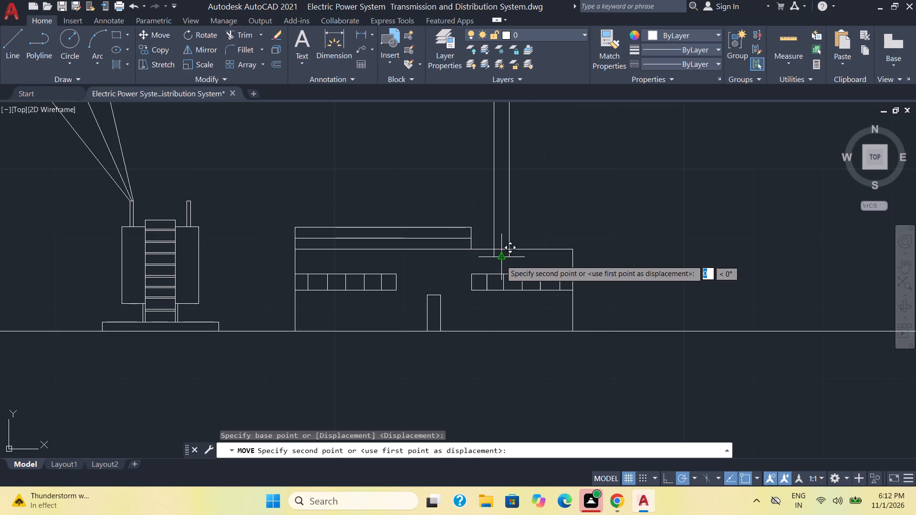
{"action": "scroll", "coordinate": [500, 250], "scroll_direction": "up", "scroll_amount": 2}
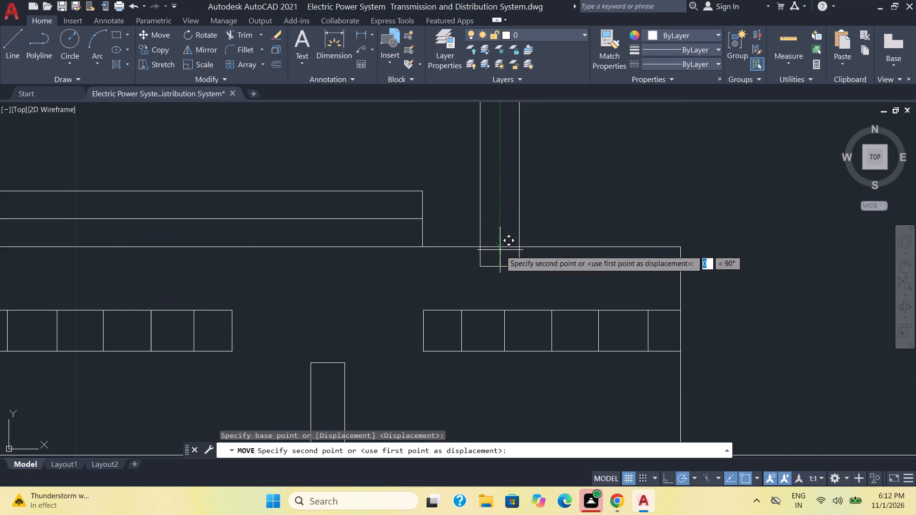
{"action": "left_click", "coordinate": [500, 248]}
{"action": "scroll", "coordinate": [541, 248], "scroll_direction": "down", "scroll_amount": 2}
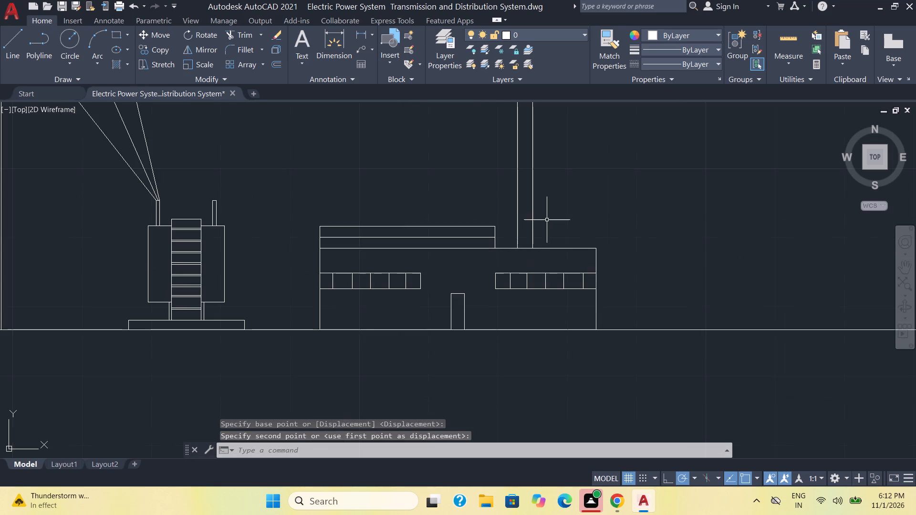
Copy the chimney horizontally to the right along the roof line to make a second chimney beside it.
{"action": "scroll", "coordinate": [547, 219], "scroll_direction": "down", "scroll_amount": 1}
{"action": "left_click", "coordinate": [547, 219]}
{"action": "left_click", "coordinate": [522, 193]}
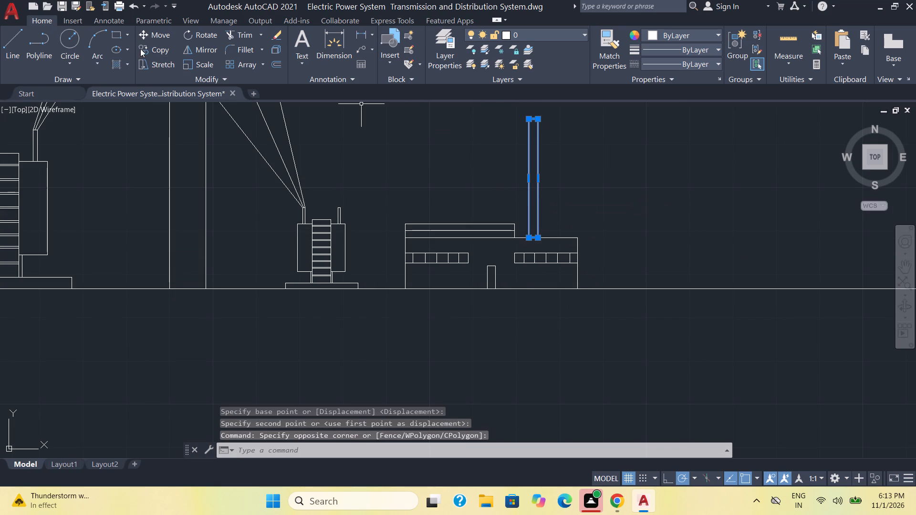
{"action": "left_click", "coordinate": [158, 48]}
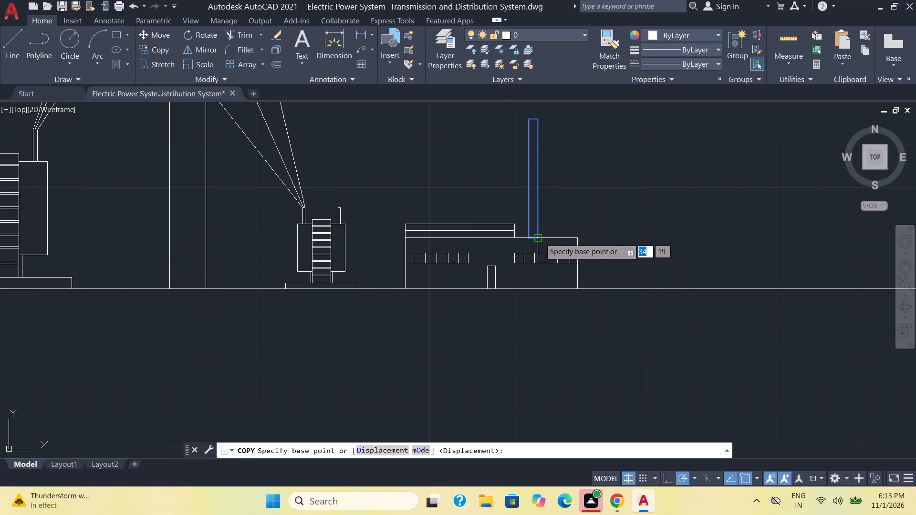
{"action": "left_click", "coordinate": [532, 239]}
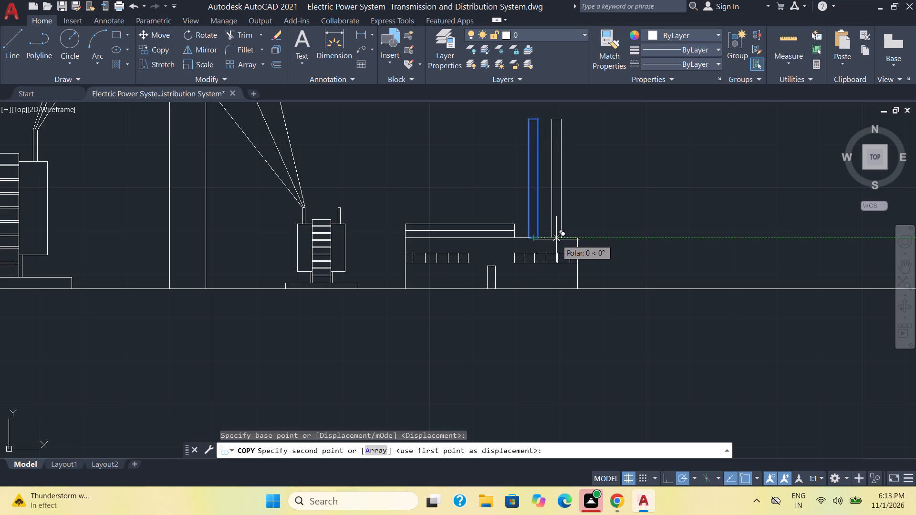
{"action": "left_click", "coordinate": [556, 239]}
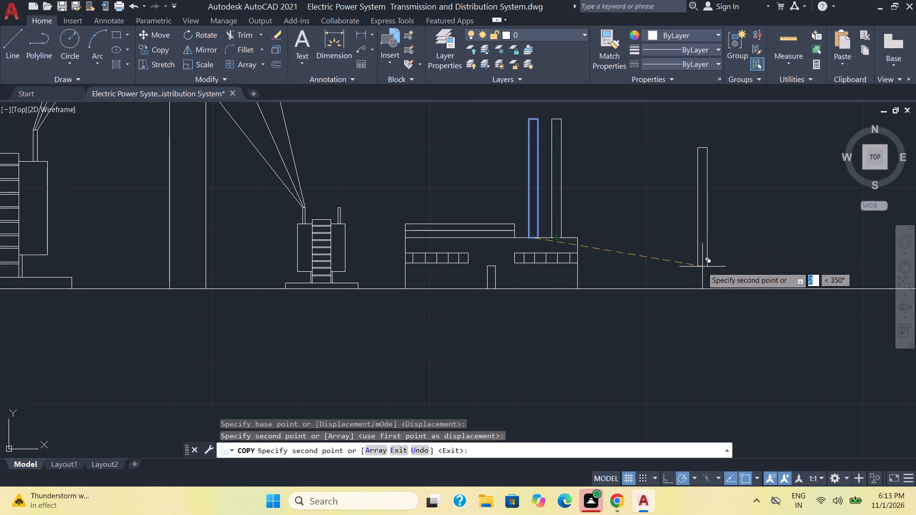
{"action": "key", "text": "Escape"}
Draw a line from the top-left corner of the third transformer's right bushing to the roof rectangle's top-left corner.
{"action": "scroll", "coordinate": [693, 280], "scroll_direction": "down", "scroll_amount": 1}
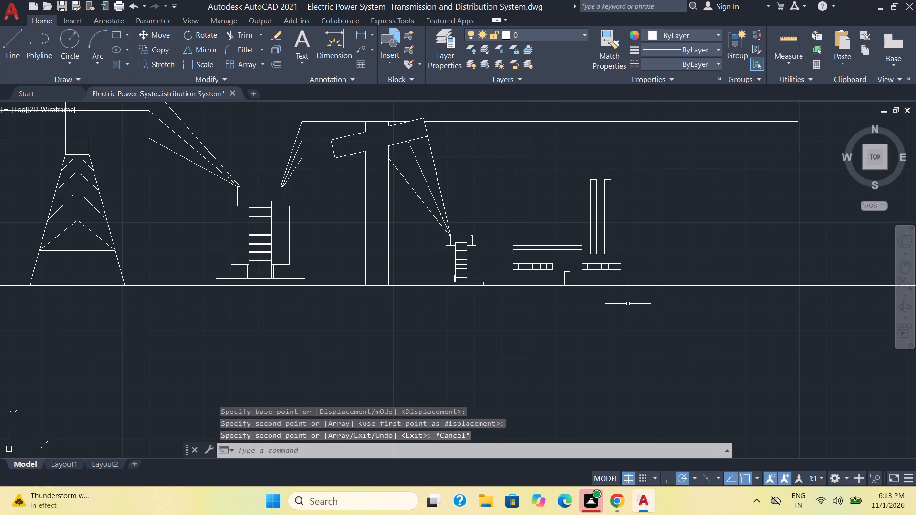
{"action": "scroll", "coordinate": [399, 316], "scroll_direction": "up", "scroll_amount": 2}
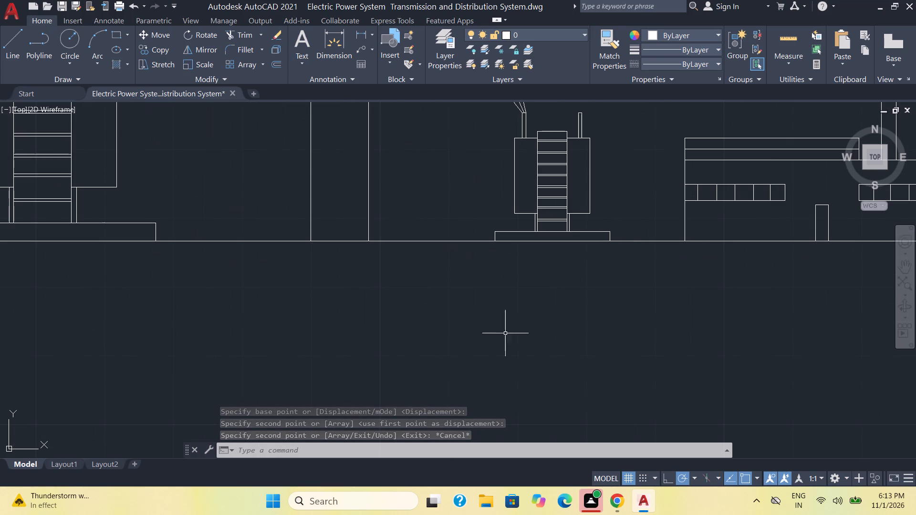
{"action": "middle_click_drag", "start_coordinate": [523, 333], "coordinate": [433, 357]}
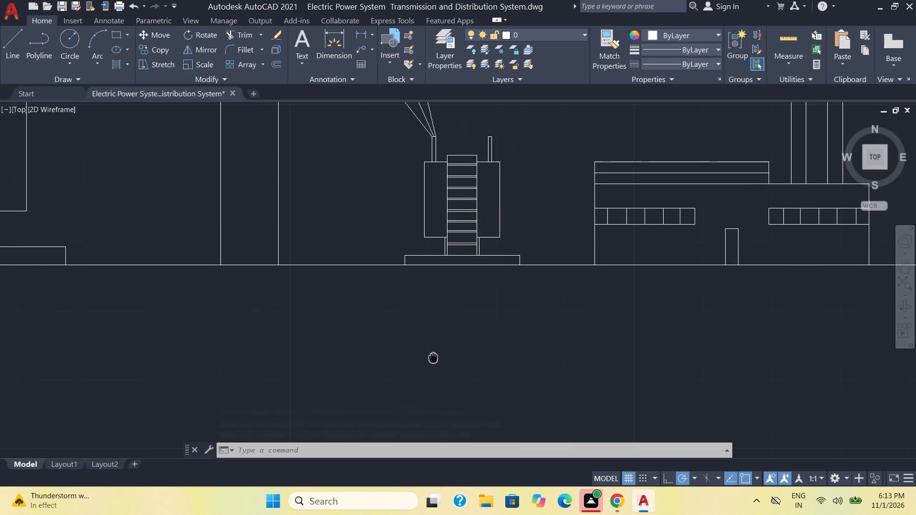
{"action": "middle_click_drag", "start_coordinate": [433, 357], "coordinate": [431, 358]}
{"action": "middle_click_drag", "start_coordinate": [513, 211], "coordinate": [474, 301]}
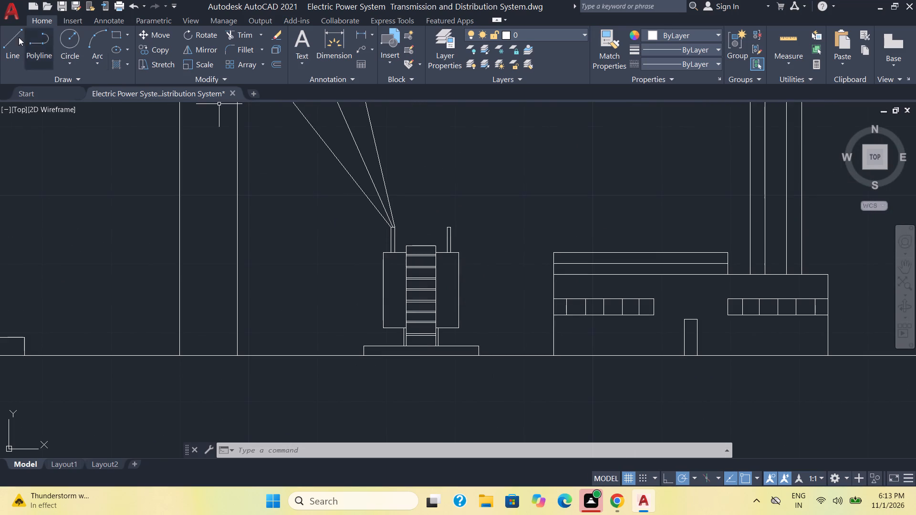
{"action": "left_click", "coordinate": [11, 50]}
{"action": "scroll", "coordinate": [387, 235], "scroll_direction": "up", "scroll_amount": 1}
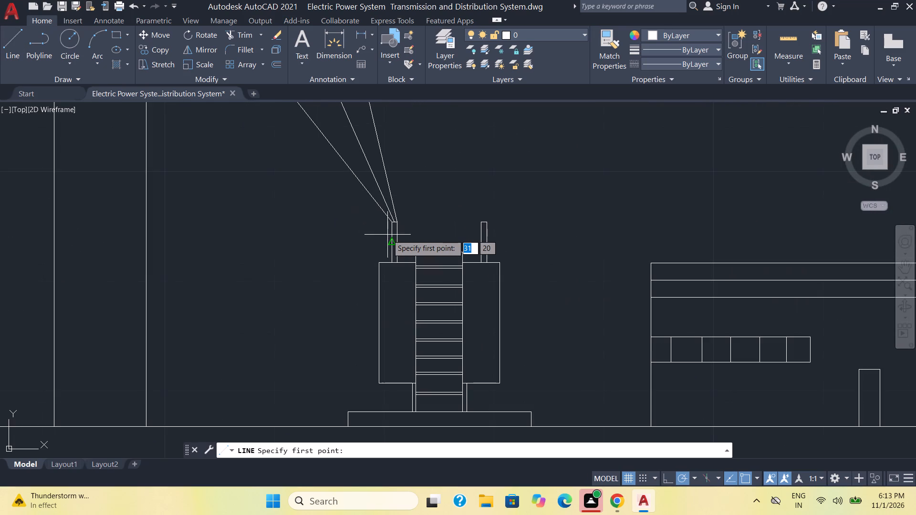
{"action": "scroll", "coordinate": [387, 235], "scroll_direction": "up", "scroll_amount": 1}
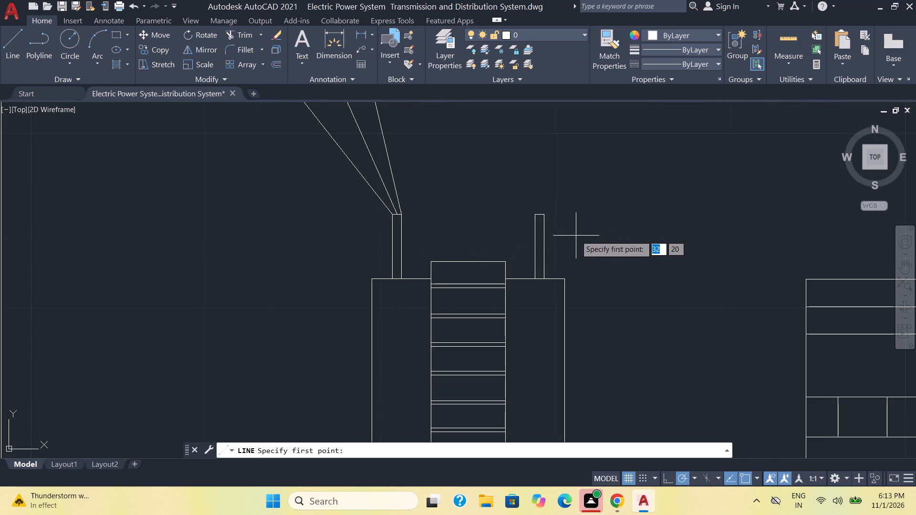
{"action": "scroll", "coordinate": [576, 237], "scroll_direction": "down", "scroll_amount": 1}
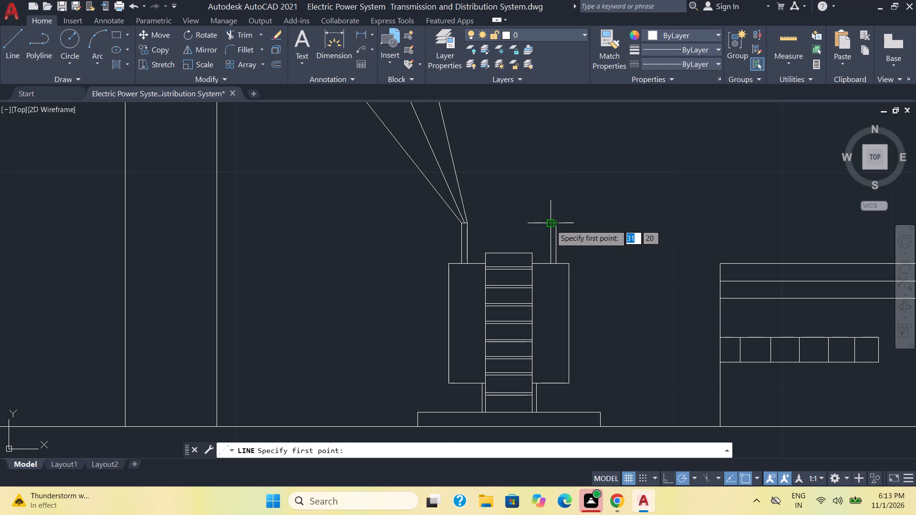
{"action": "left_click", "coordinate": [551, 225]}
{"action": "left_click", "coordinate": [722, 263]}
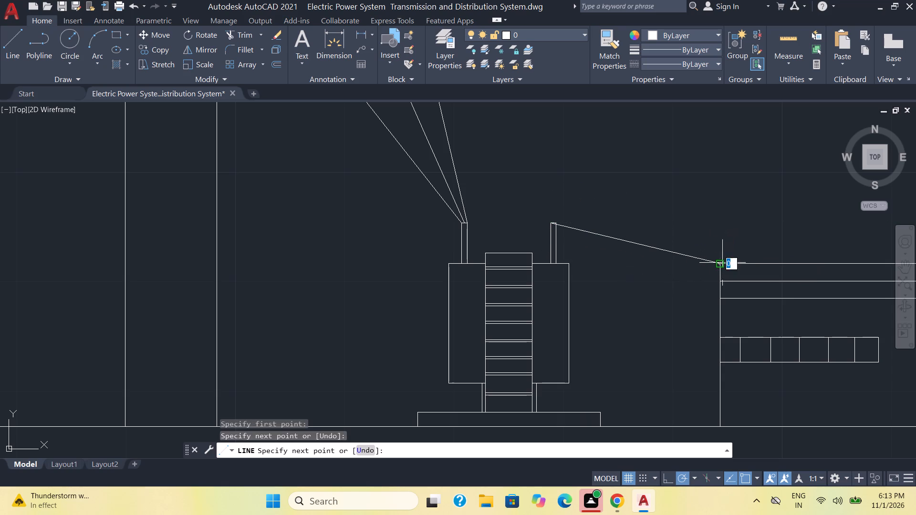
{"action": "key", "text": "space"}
Draw a line from the top midpoint of the third transformer's right bushing to the left end of the roof's mid-height line.
{"action": "scroll", "coordinate": [677, 296], "scroll_direction": "up", "scroll_amount": 1}
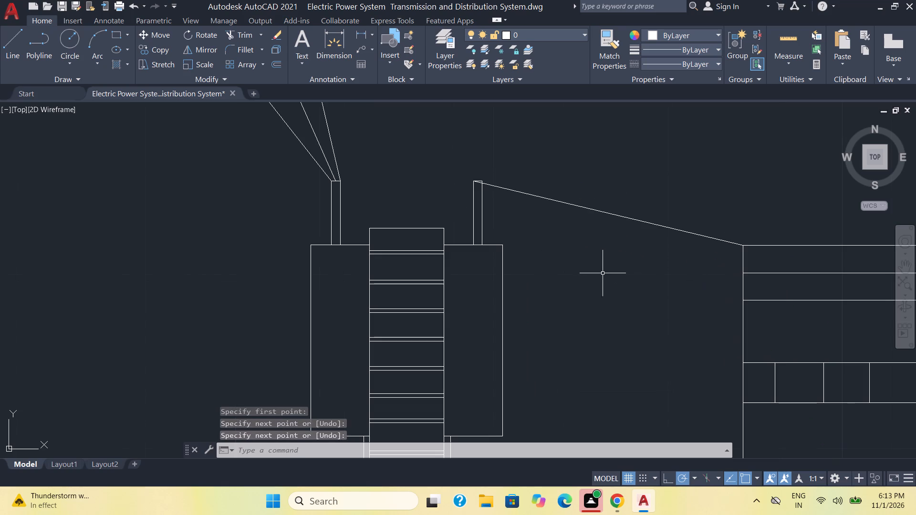
{"action": "key", "text": "space"}
{"action": "scroll", "coordinate": [475, 177], "scroll_direction": "up", "scroll_amount": 3}
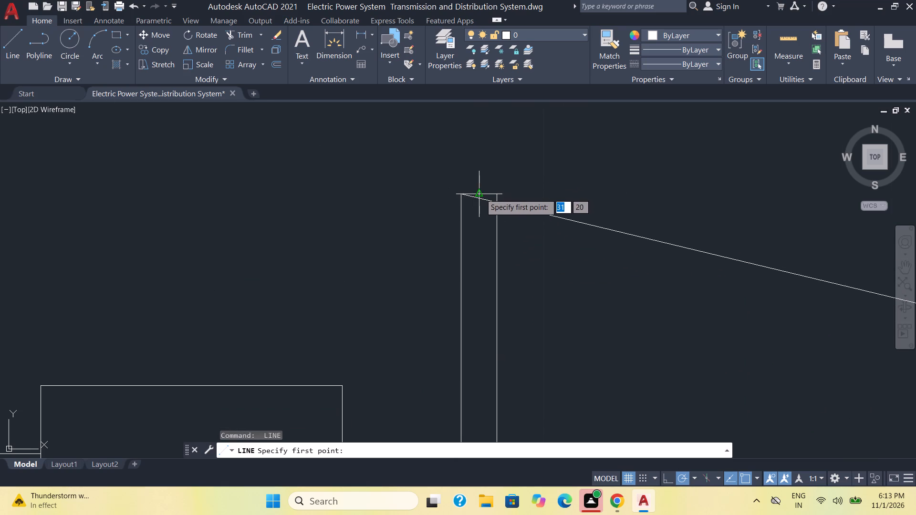
{"action": "left_click", "coordinate": [481, 195]}
{"action": "scroll", "coordinate": [681, 283], "scroll_direction": "down", "scroll_amount": 2}
{"action": "scroll", "coordinate": [734, 295], "scroll_direction": "down", "scroll_amount": 2}
{"action": "middle_click_drag", "start_coordinate": [736, 296], "coordinate": [662, 293]}
{"action": "left_click", "coordinate": [774, 333]}
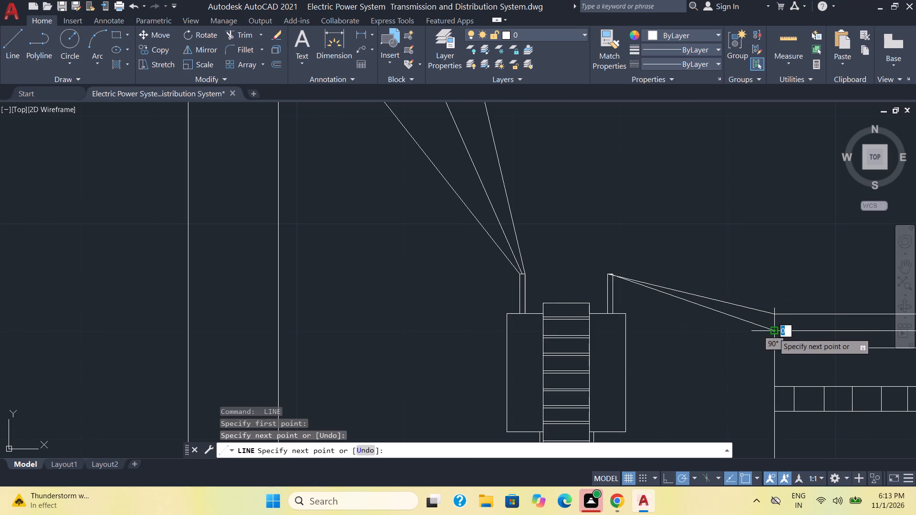
{"action": "key", "text": "space"}
Draw a line from the roof rectangle's bottom-left corner to the top-left corner of the third transformer's right bushing.
{"action": "key", "text": "space"}
{"action": "left_click", "coordinate": [775, 350]}
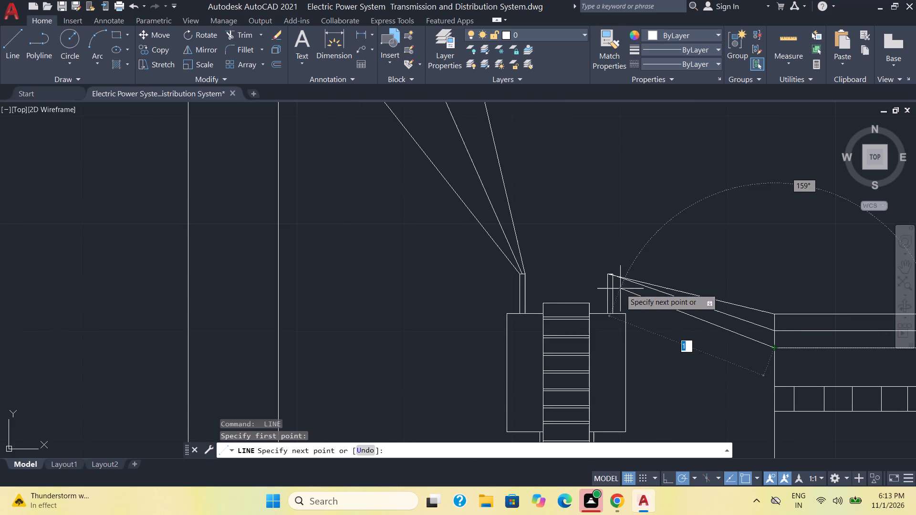
{"action": "scroll", "coordinate": [617, 285], "scroll_direction": "up", "scroll_amount": 4}
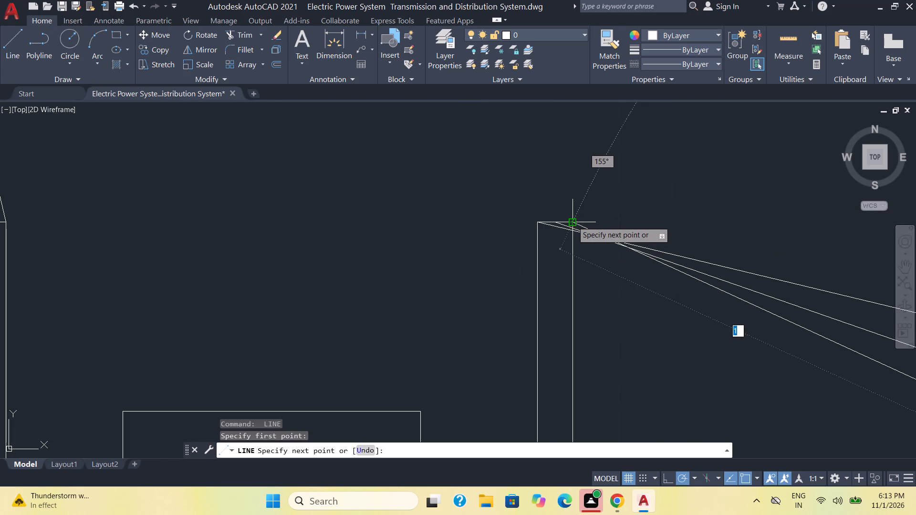
{"action": "left_click", "coordinate": [539, 224]}
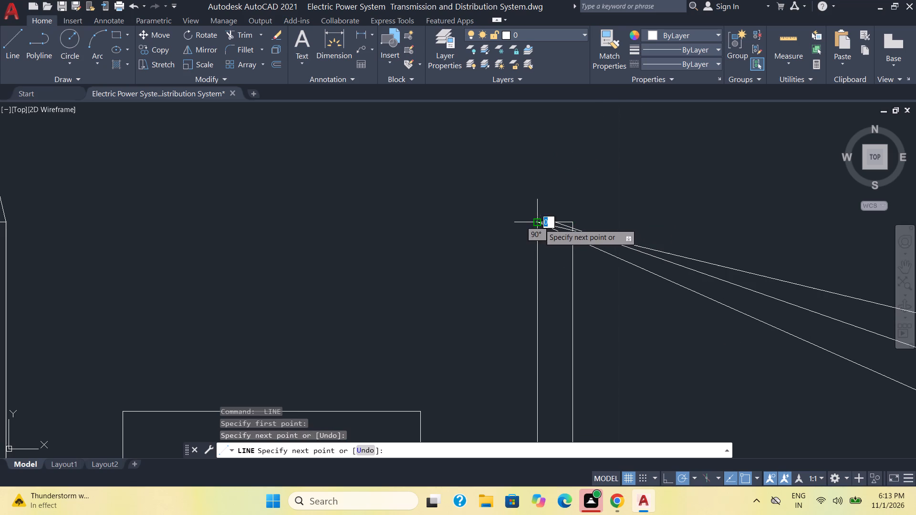
{"action": "key", "text": "space"}
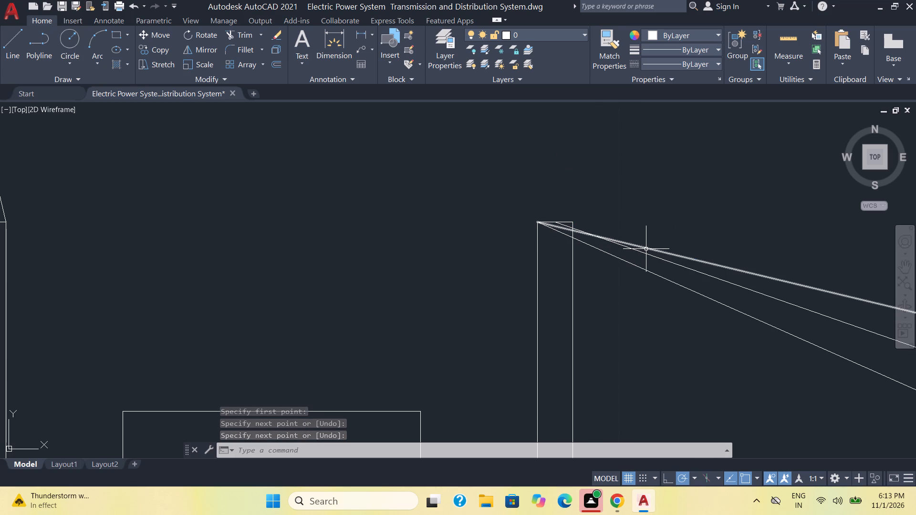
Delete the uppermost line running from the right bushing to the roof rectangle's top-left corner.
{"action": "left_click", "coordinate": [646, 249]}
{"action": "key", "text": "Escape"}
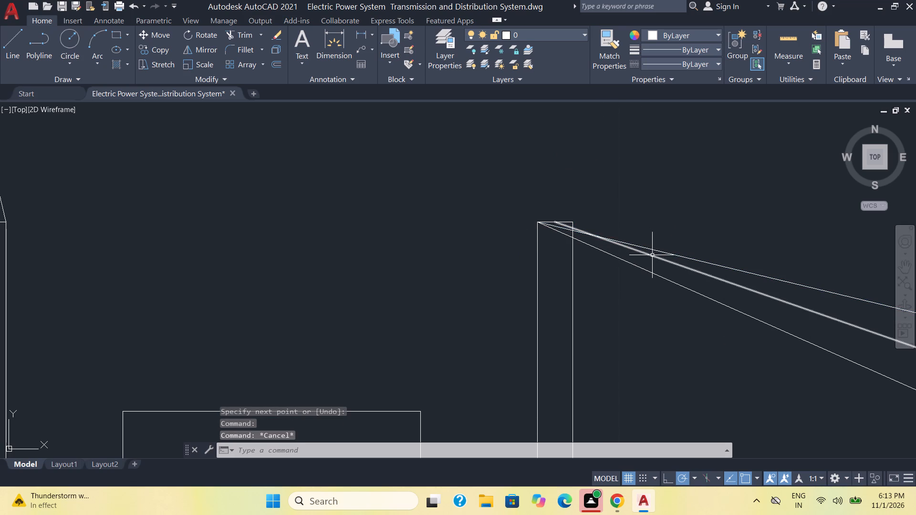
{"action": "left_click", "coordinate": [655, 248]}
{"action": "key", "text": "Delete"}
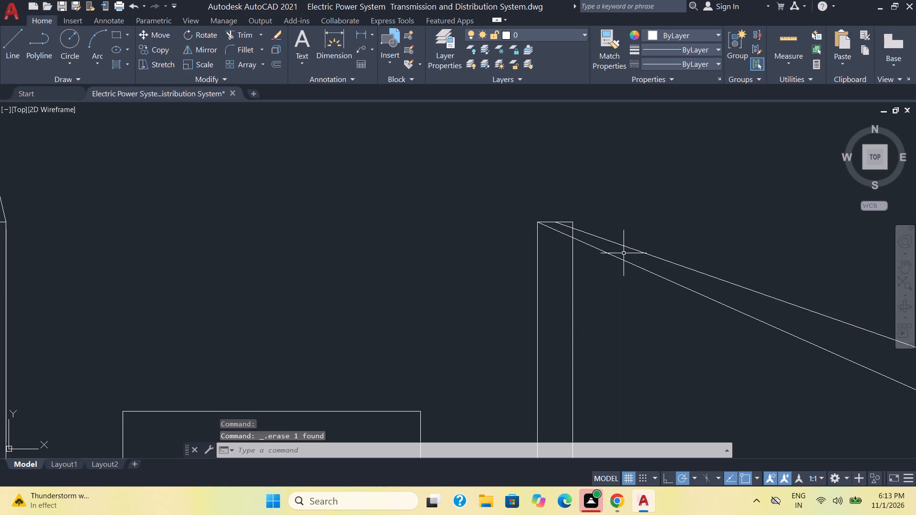
Draw a line from the right bushing's top-right corner to the roof rectangle's top-left corner.
{"action": "left_click", "coordinate": [9, 52]}
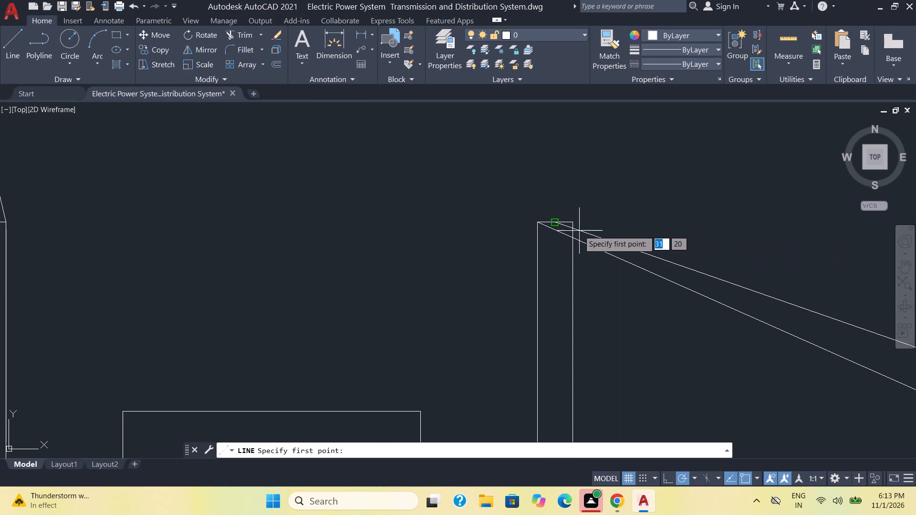
{"action": "left_click", "coordinate": [572, 221]}
{"action": "scroll", "coordinate": [792, 271], "scroll_direction": "down", "scroll_amount": 3}
{"action": "middle_click_drag", "start_coordinate": [792, 271], "coordinate": [510, 270]}
{"action": "left_click", "coordinate": [833, 350]}
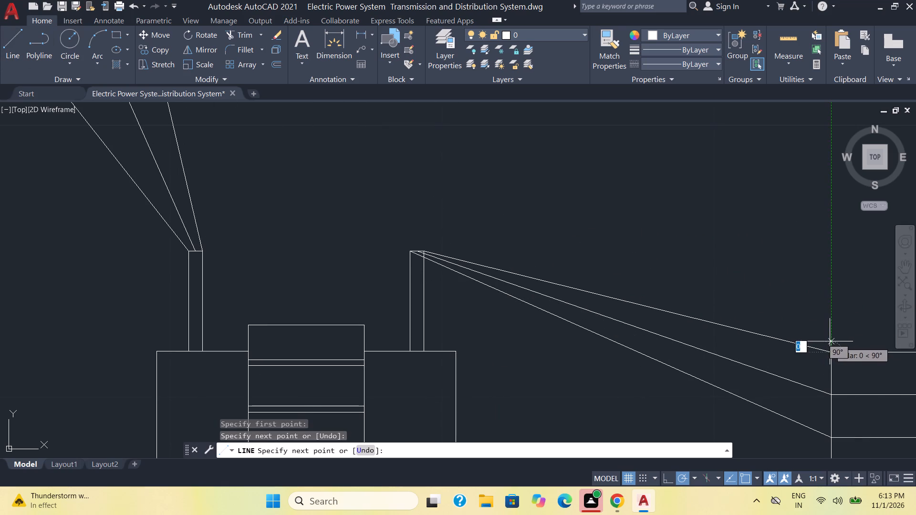
{"action": "key", "text": "Escape"}
Copy the distribution pole with its three drop wires and the third transformer about 5 units along the ground line, beyond the building.
{"action": "scroll", "coordinate": [777, 330], "scroll_direction": "down", "scroll_amount": 4}
{"action": "middle_click_drag", "start_coordinate": [787, 295], "coordinate": [528, 275]}
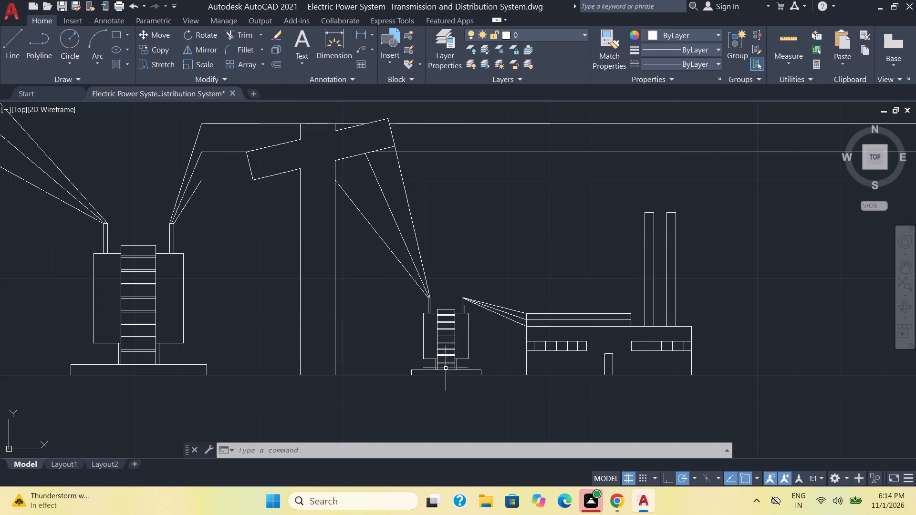
{"action": "left_click", "coordinate": [481, 372]}
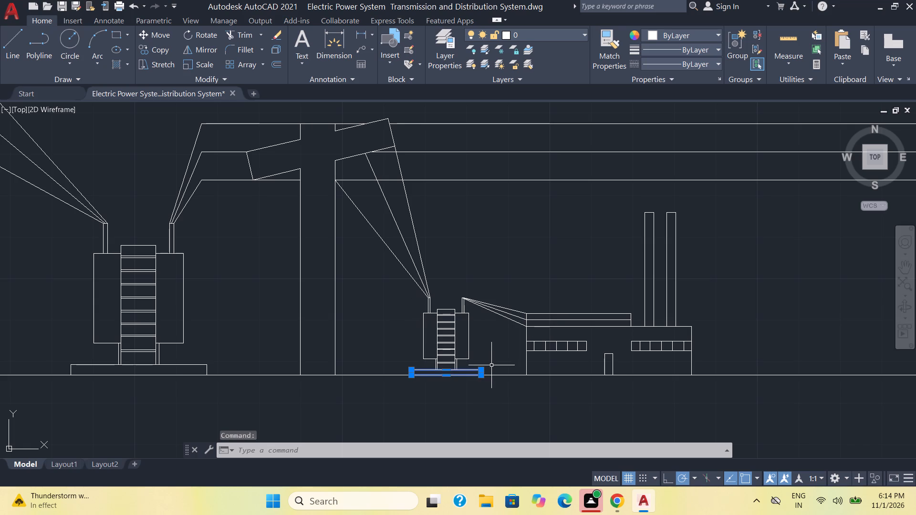
{"action": "left_click", "coordinate": [490, 365]}
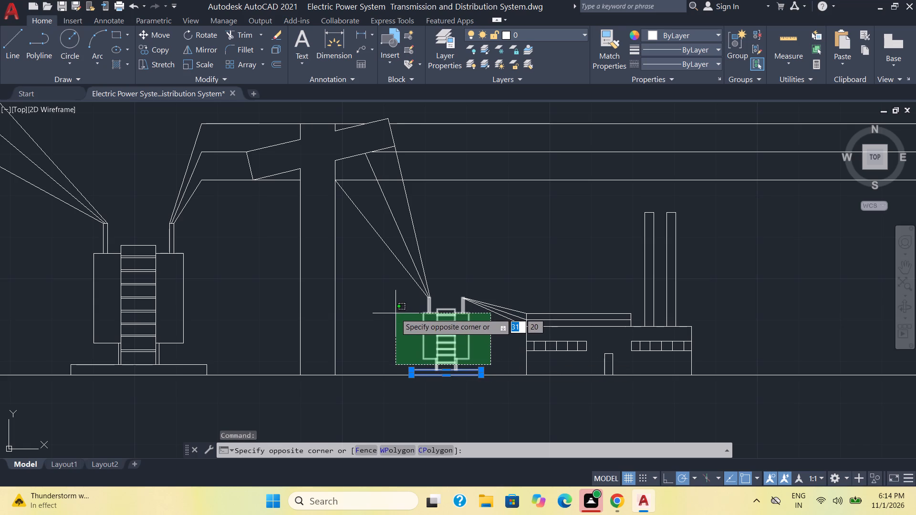
{"action": "left_click", "coordinate": [396, 313]}
{"action": "scroll", "coordinate": [451, 369], "scroll_direction": "up", "scroll_amount": 3}
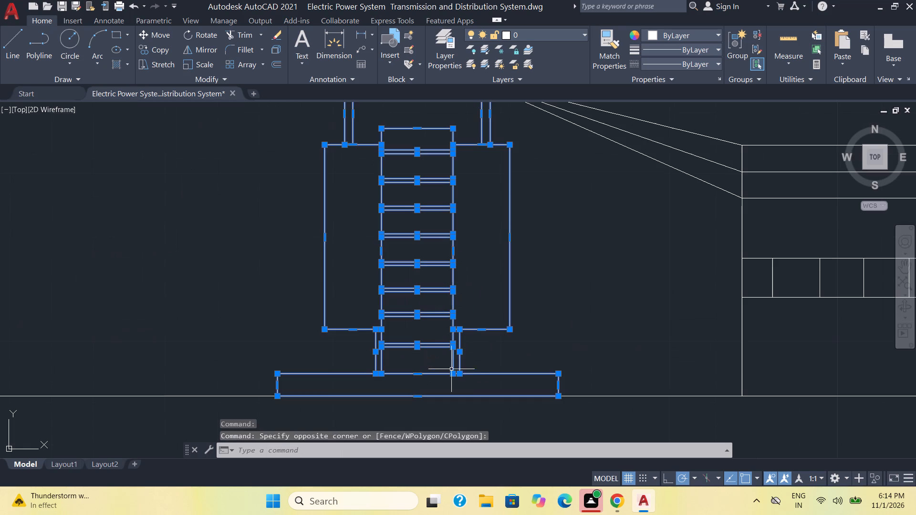
{"action": "scroll", "coordinate": [474, 373], "scroll_direction": "down", "scroll_amount": 3}
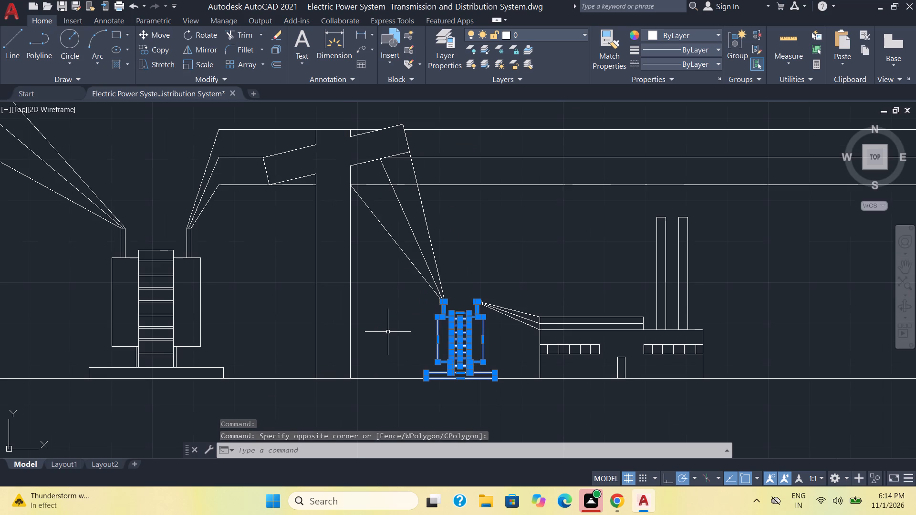
{"action": "left_click", "coordinate": [388, 332]}
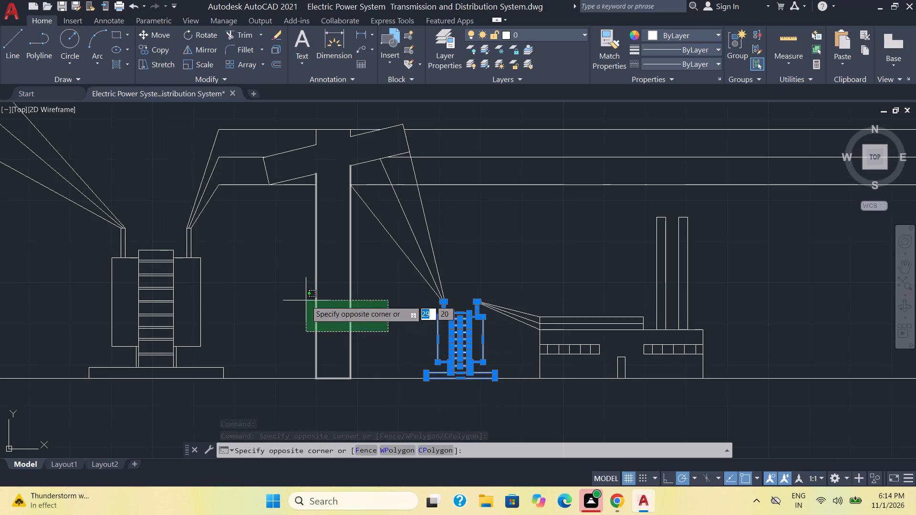
{"action": "left_click", "coordinate": [305, 296]}
{"action": "left_click", "coordinate": [457, 264]}
{"action": "left_click", "coordinate": [370, 241]}
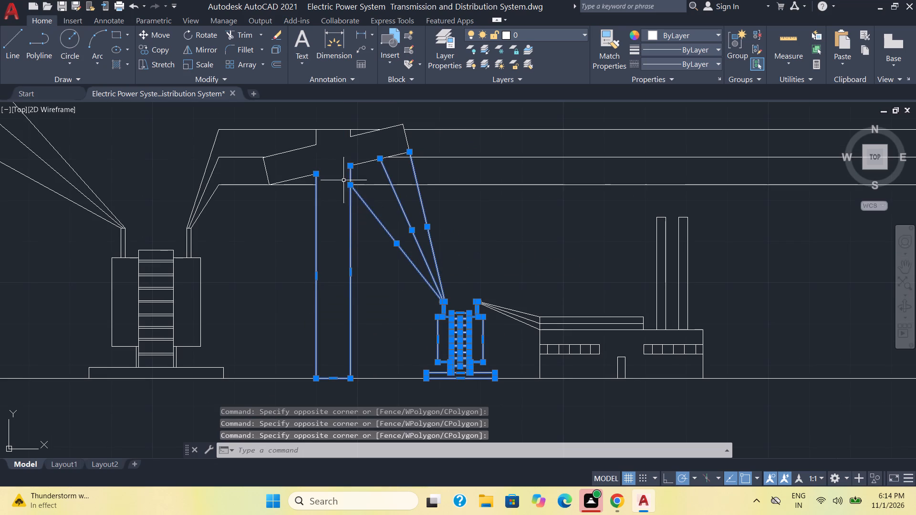
{"action": "left_click", "coordinate": [267, 174]}
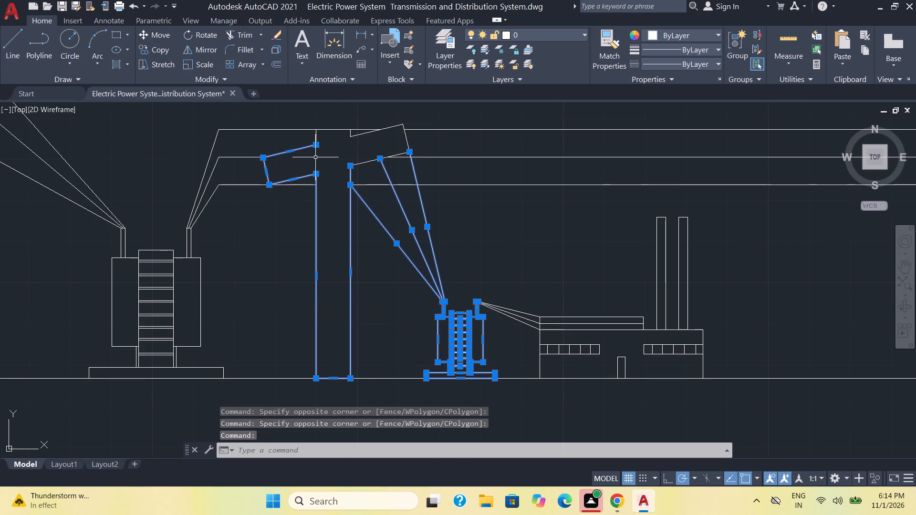
{"action": "middle_click_drag", "start_coordinate": [329, 162], "coordinate": [331, 202]}
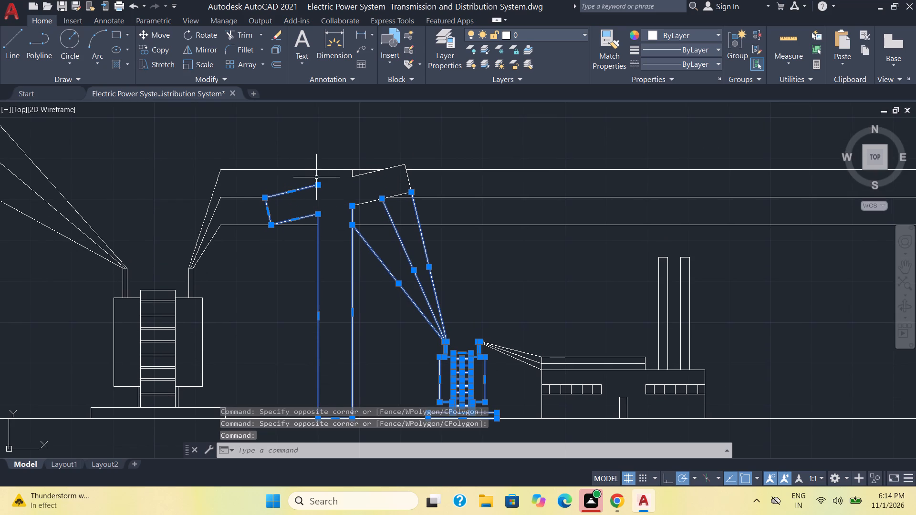
{"action": "left_click", "coordinate": [317, 178]}
{"action": "left_click", "coordinate": [365, 173]}
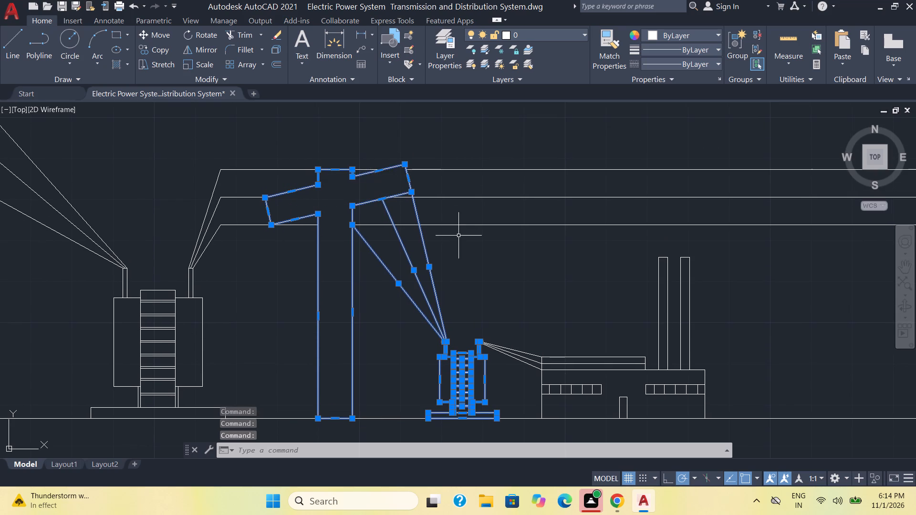
{"action": "scroll", "coordinate": [459, 237], "scroll_direction": "down", "scroll_amount": 1}
{"action": "left_click", "coordinate": [149, 49]}
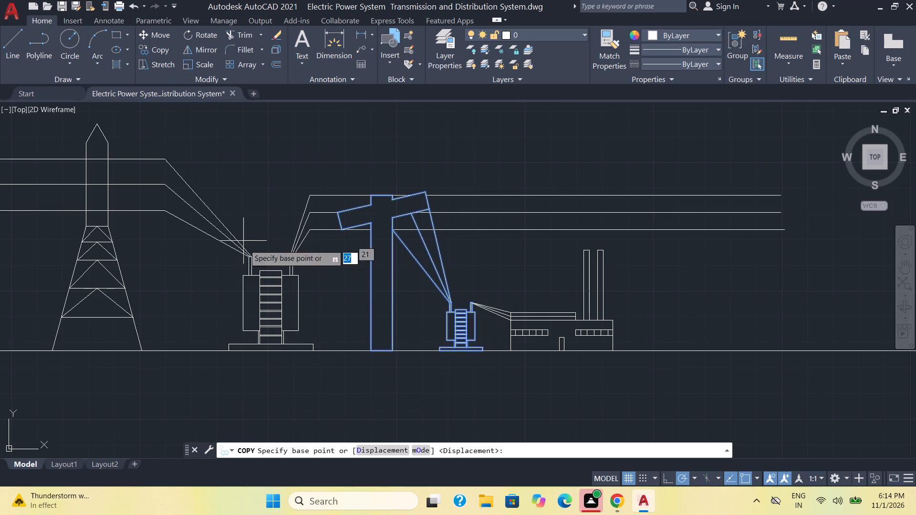
{"action": "left_click", "coordinate": [382, 351]}
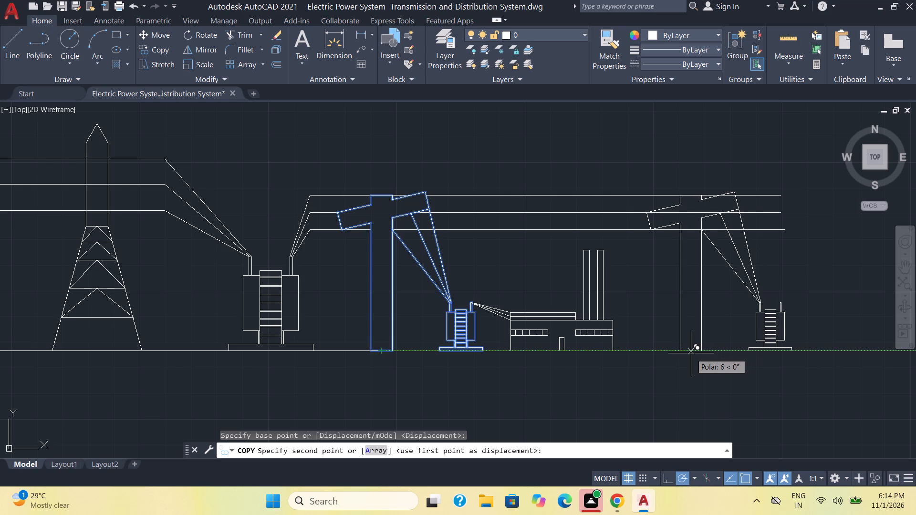
{"action": "left_click", "coordinate": [660, 352]}
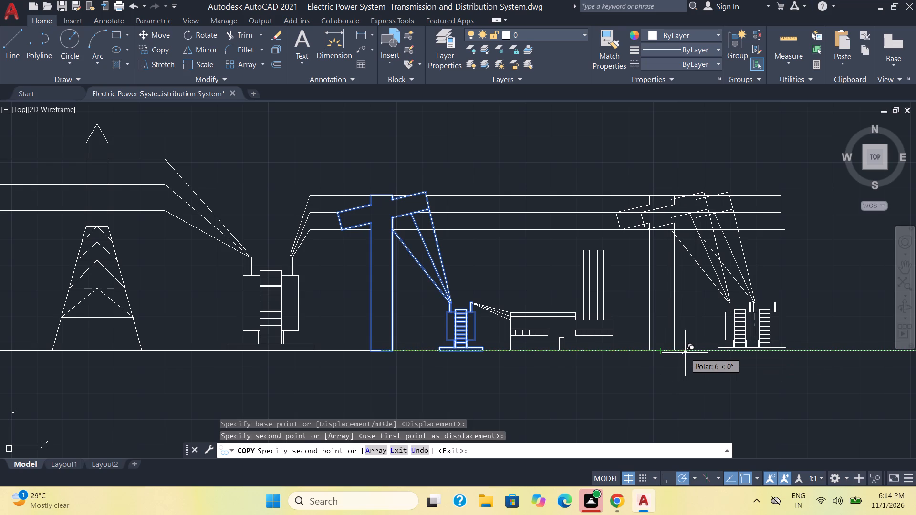
Place two more copies of the pole and transformer set along the ground line, about 8 and 14 units from the original.
{"action": "middle_click_drag", "start_coordinate": [685, 353], "coordinate": [592, 353]}
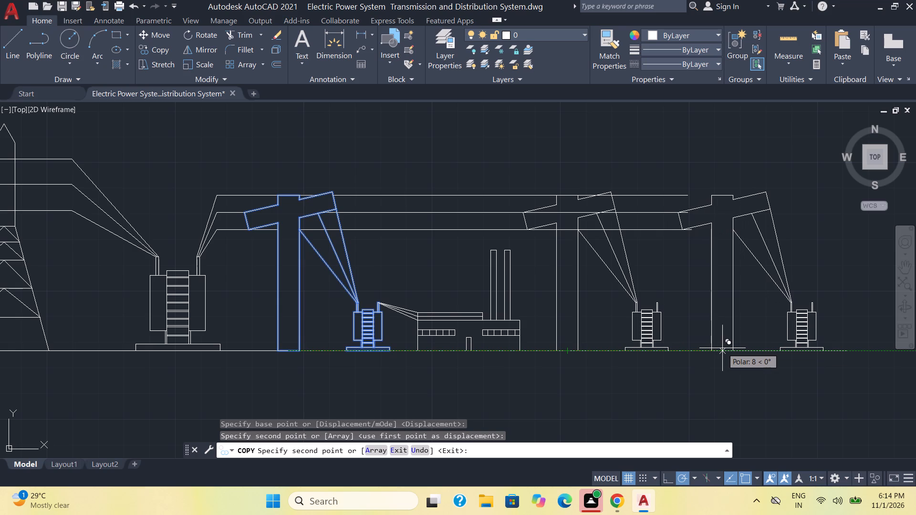
{"action": "left_click", "coordinate": [722, 348]}
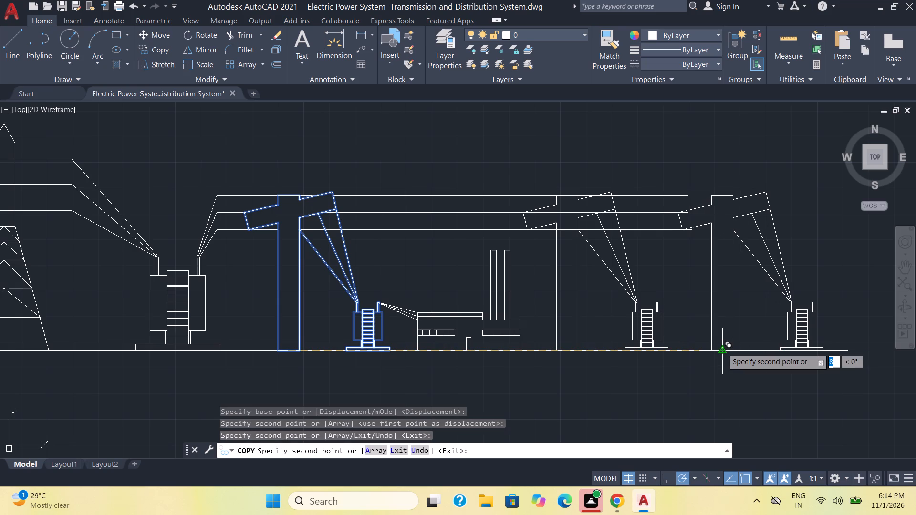
{"action": "middle_click_drag", "start_coordinate": [722, 348], "coordinate": [628, 348]}
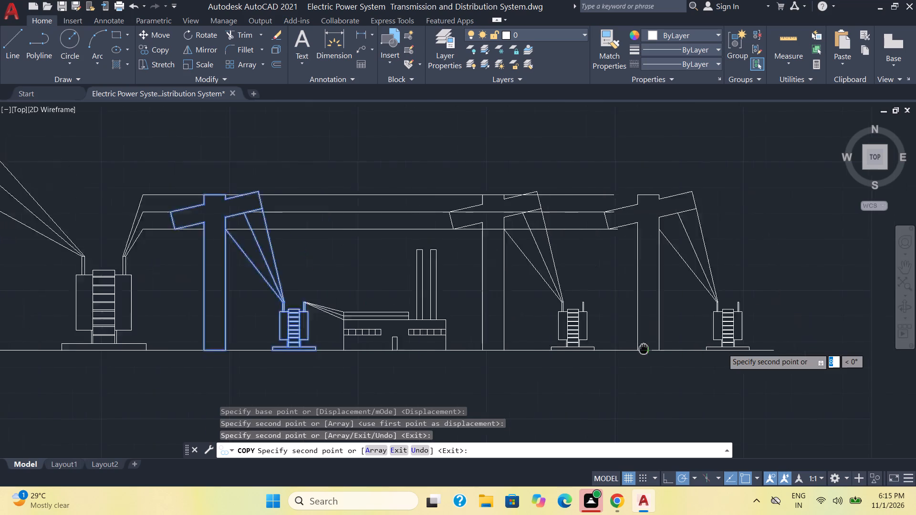
{"action": "middle_click_drag", "start_coordinate": [628, 348], "coordinate": [520, 348]}
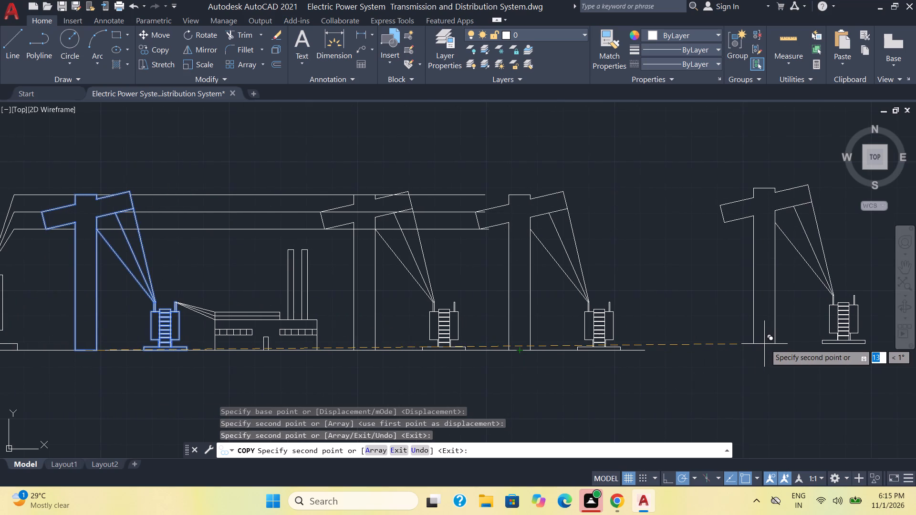
{"action": "middle_click_drag", "start_coordinate": [774, 344], "coordinate": [665, 353]}
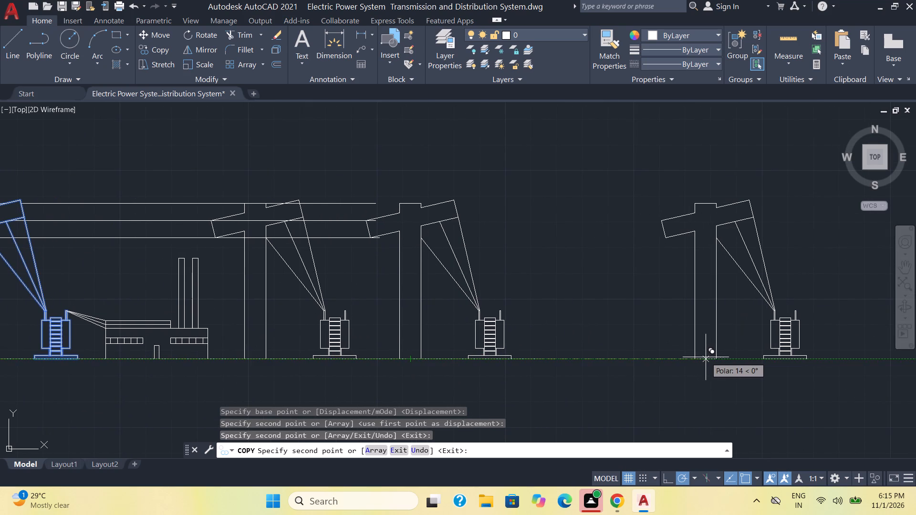
{"action": "left_click", "coordinate": [706, 357]}
{"action": "key", "text": "Escape"}
Delete the transformer and its three drop wires from the farthest pole copy.
{"action": "left_click", "coordinate": [819, 372]}
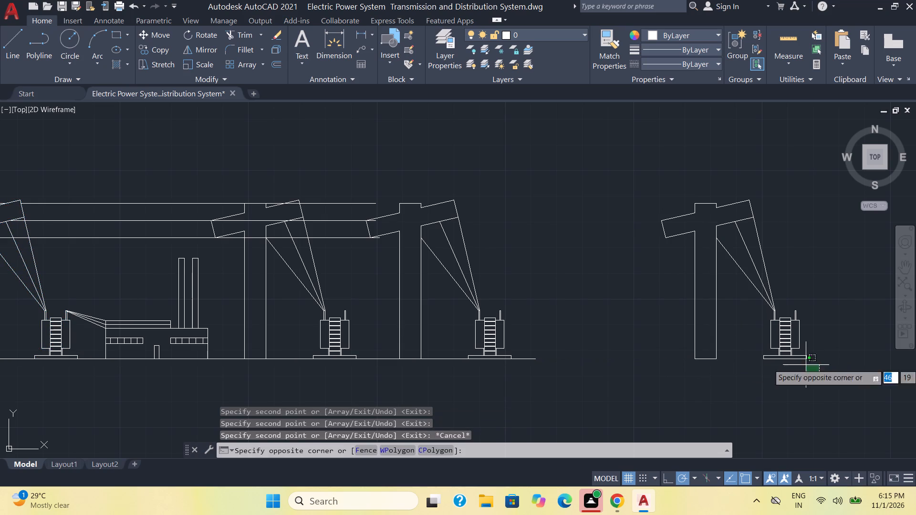
{"action": "left_click", "coordinate": [753, 278]}
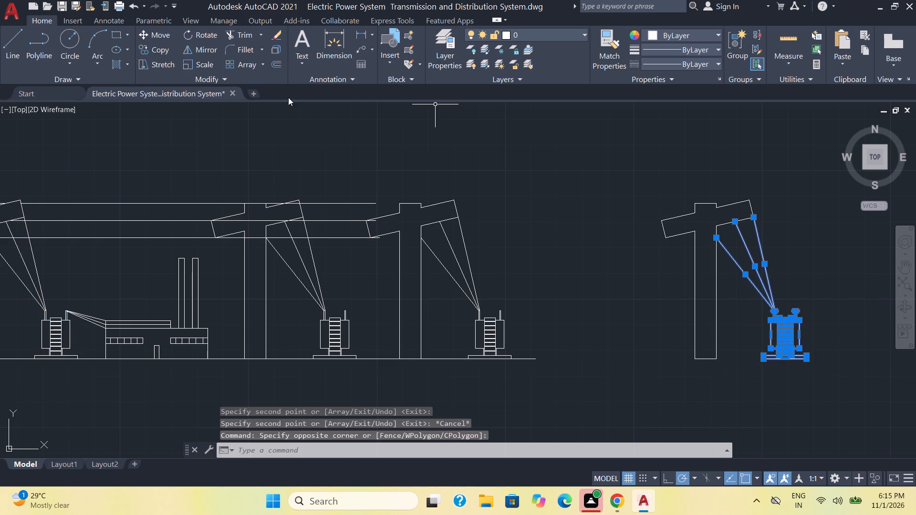
{"action": "key", "text": "Delete"}
Trim the overhead wire segments crossing the shaft and right crossarm of the first copied pole.
{"action": "scroll", "coordinate": [403, 268], "scroll_direction": "down", "scroll_amount": 2}
{"action": "middle_click_drag", "start_coordinate": [476, 281], "coordinate": [528, 257]}
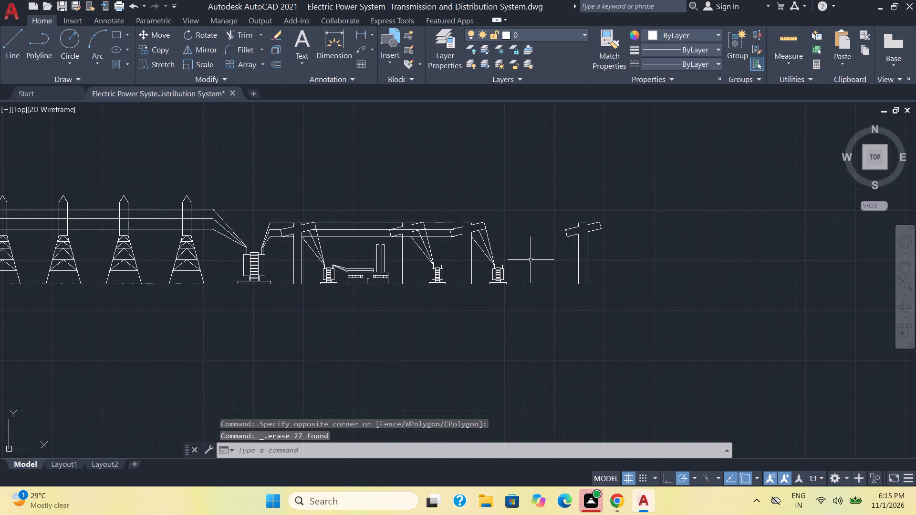
{"action": "scroll", "coordinate": [531, 260], "scroll_direction": "up", "scroll_amount": 2}
{"action": "middle_click_drag", "start_coordinate": [509, 255], "coordinate": [586, 257]}
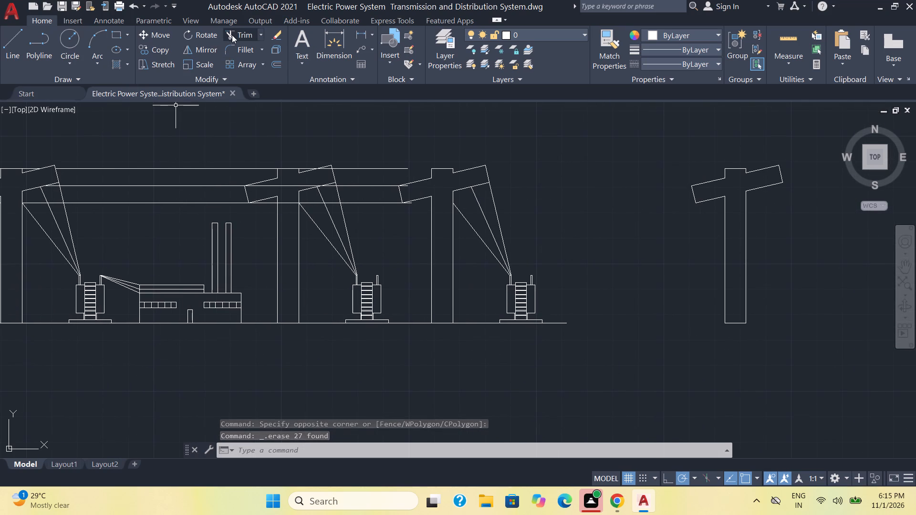
{"action": "left_click", "coordinate": [235, 34]}
{"action": "left_click", "coordinate": [292, 187]}
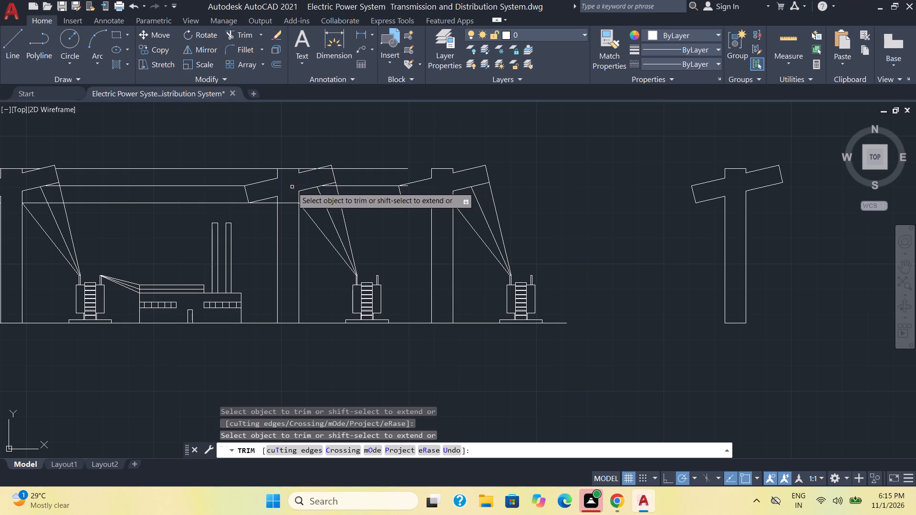
{"action": "left_click", "coordinate": [291, 203]}
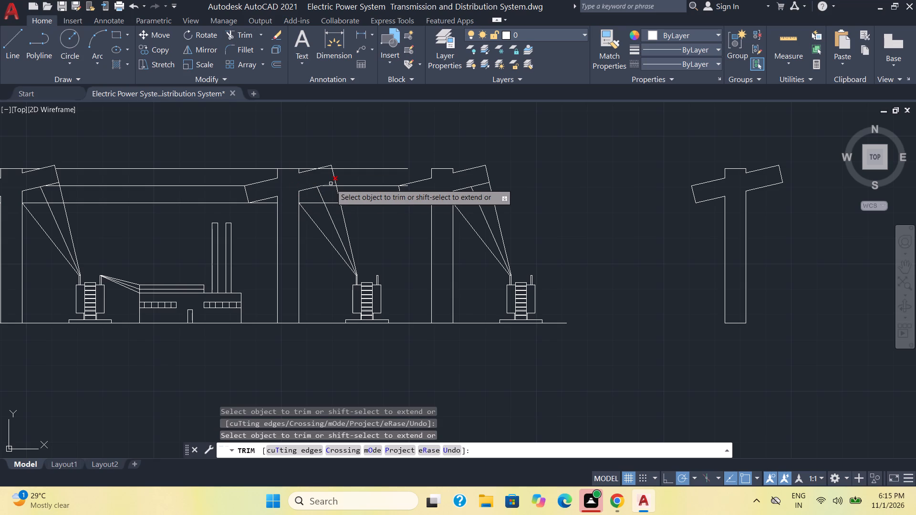
{"action": "left_click", "coordinate": [332, 183]}
{"action": "left_click", "coordinate": [325, 169]}
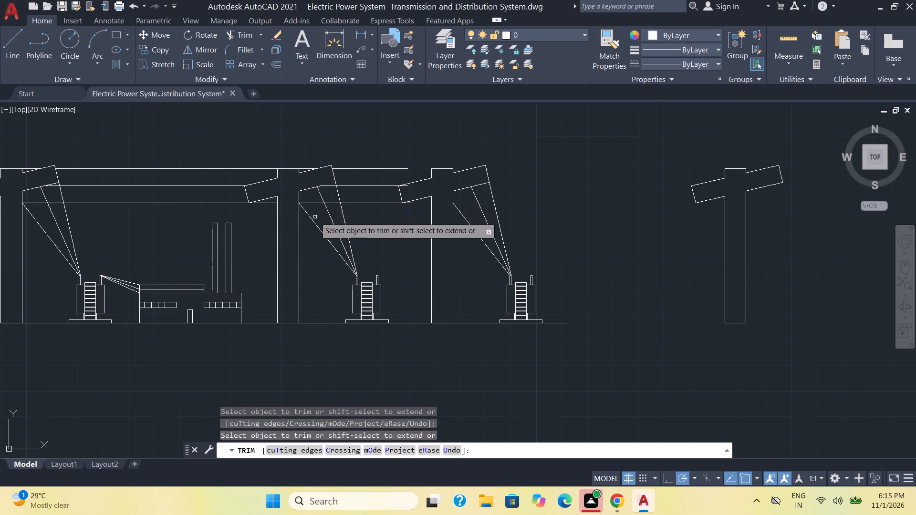
{"action": "key", "text": "Escape"}
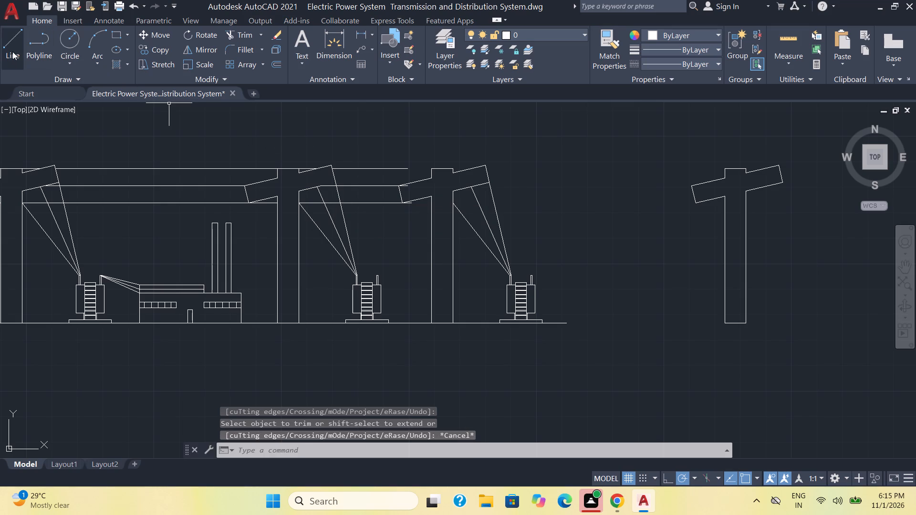
Draw a horizontal line about 7 units long from the top overhead wire's end to just past the farthest pole's crossarm.
{"action": "left_click", "coordinate": [12, 51]}
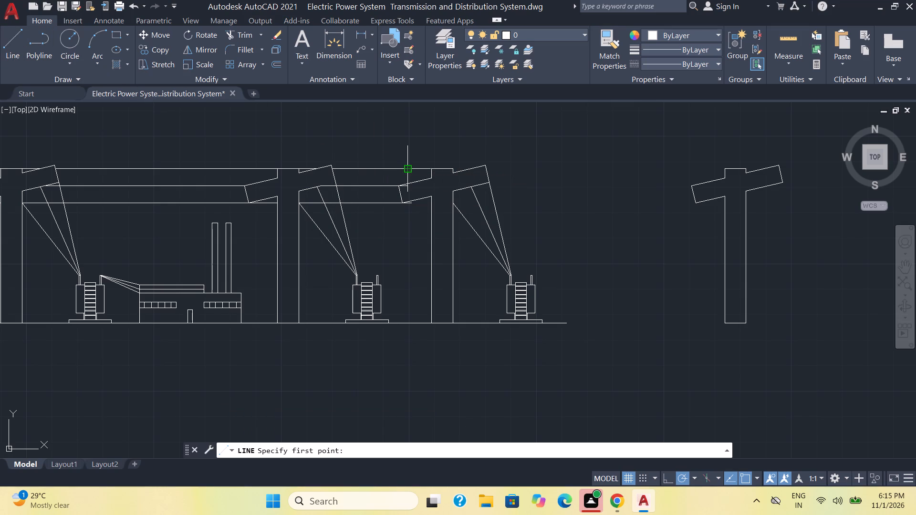
{"action": "left_click", "coordinate": [405, 168]}
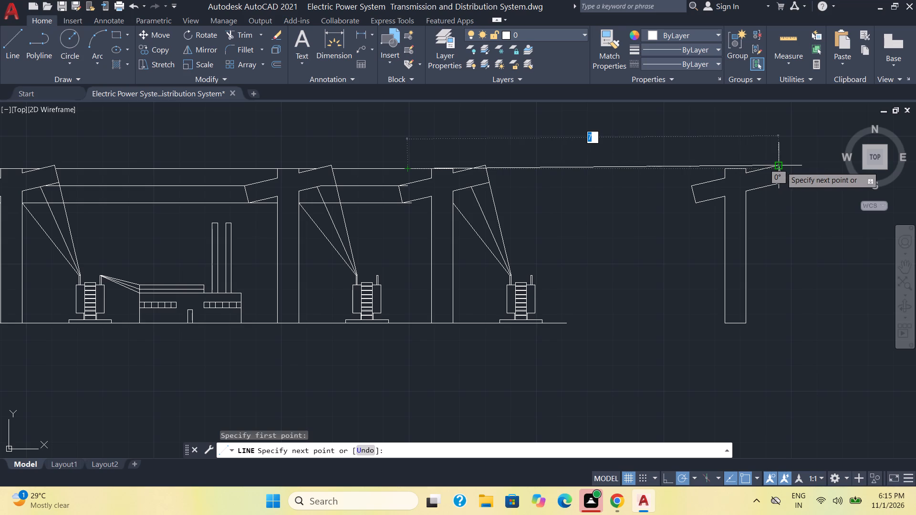
{"action": "scroll", "coordinate": [781, 173], "scroll_direction": "up", "scroll_amount": 2}
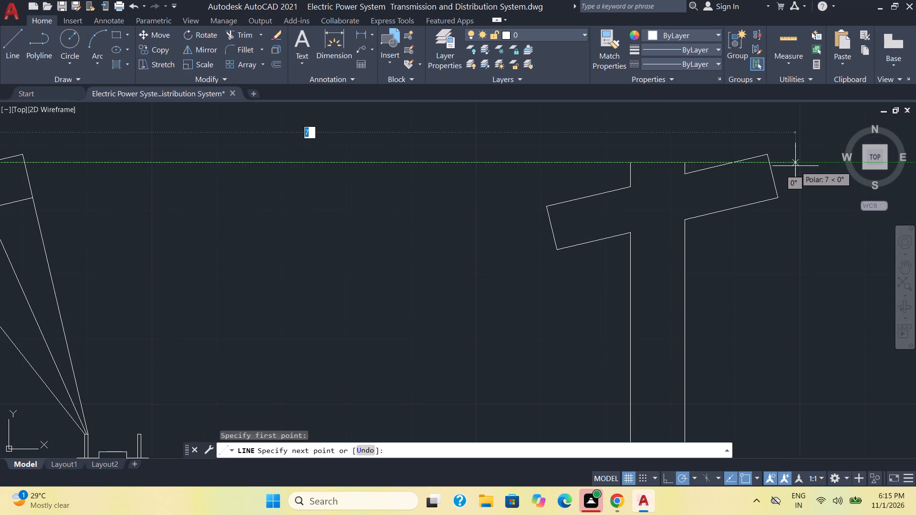
{"action": "left_click", "coordinate": [795, 166]}
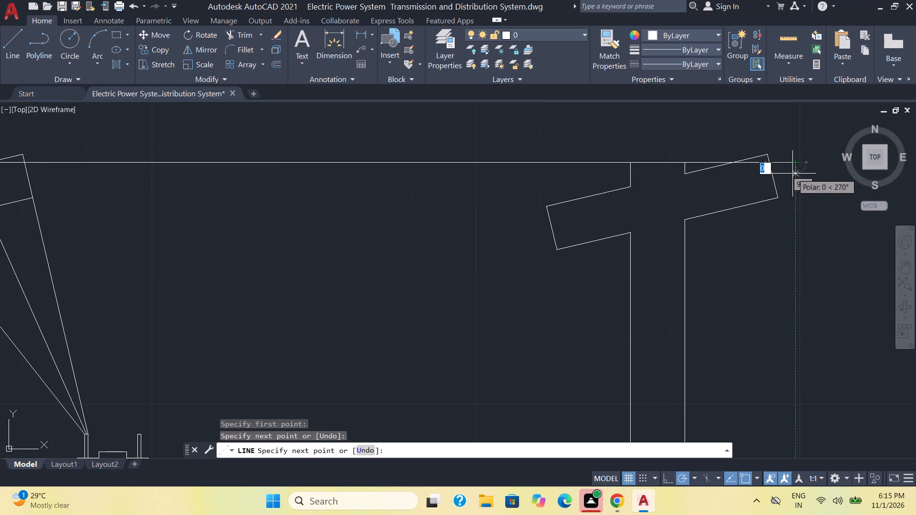
{"action": "key", "text": "Escape"}
Draw a horizontal line from the middle overhead wire's right end to beyond the farthest pole's crossarm.
{"action": "key", "text": "space"}
{"action": "scroll", "coordinate": [693, 204], "scroll_direction": "down", "scroll_amount": 2}
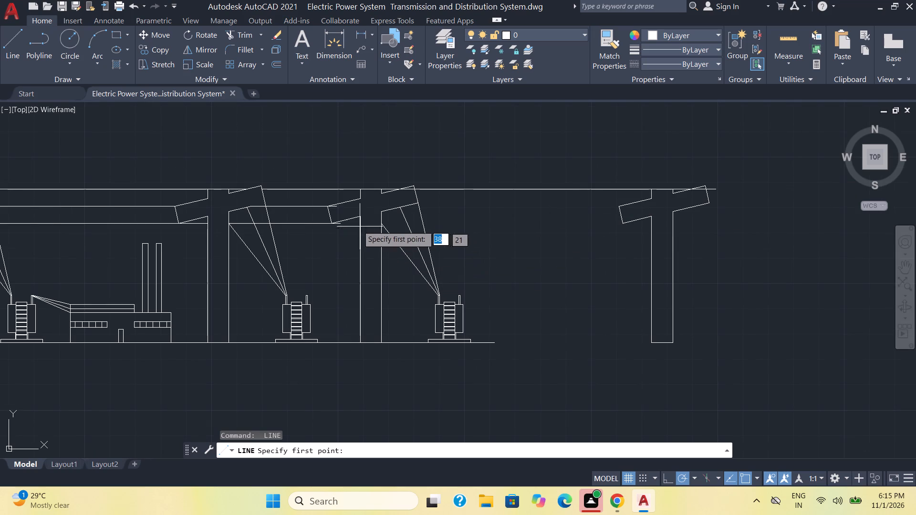
{"action": "scroll", "coordinate": [338, 208], "scroll_direction": "up", "scroll_amount": 2}
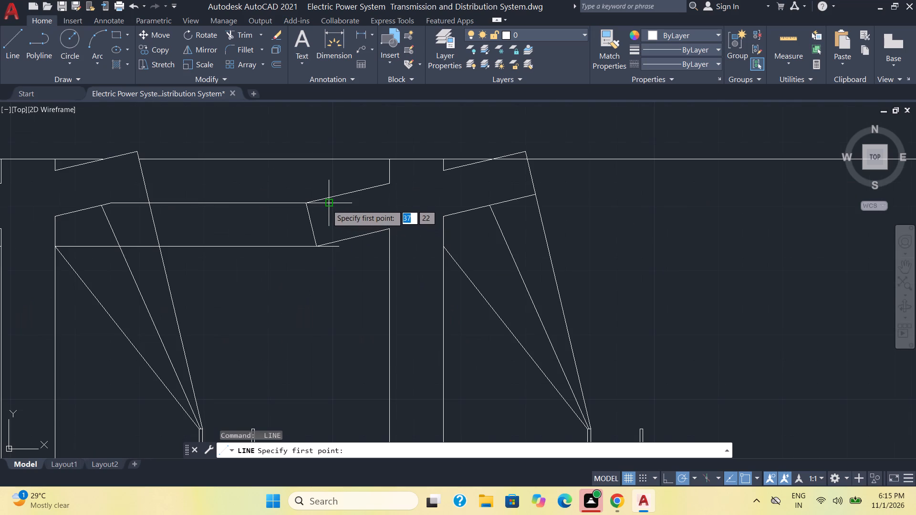
{"action": "left_click", "coordinate": [327, 204]}
{"action": "scroll", "coordinate": [572, 209], "scroll_direction": "down", "scroll_amount": 4}
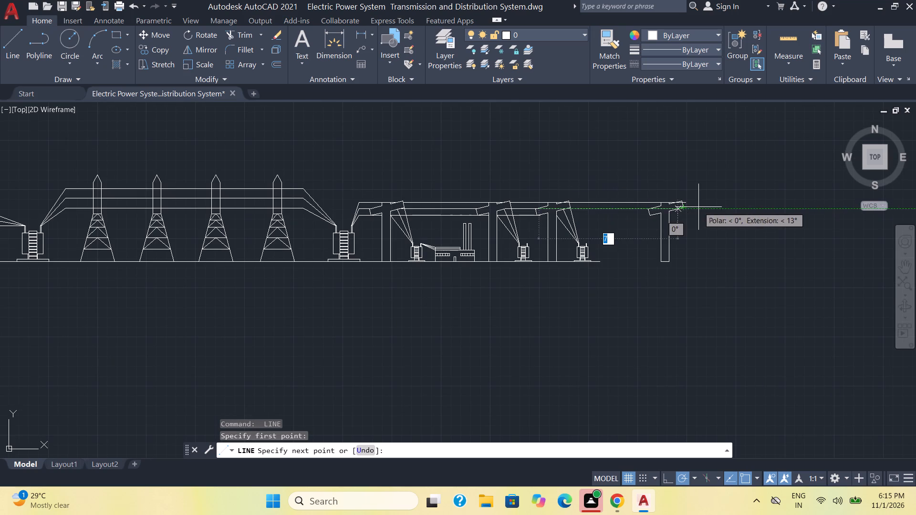
{"action": "scroll", "coordinate": [679, 209], "scroll_direction": "up", "scroll_amount": 3}
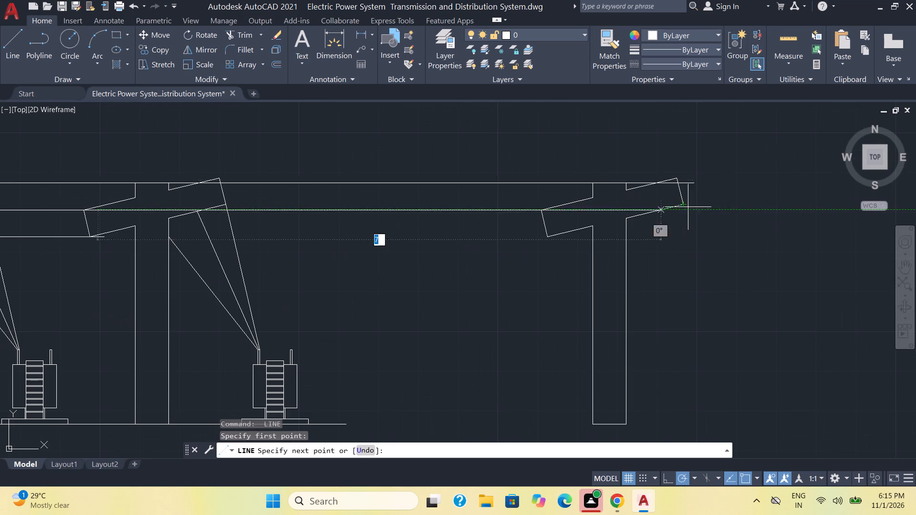
{"action": "left_click", "coordinate": [749, 211]}
{"action": "key", "text": "Escape"}
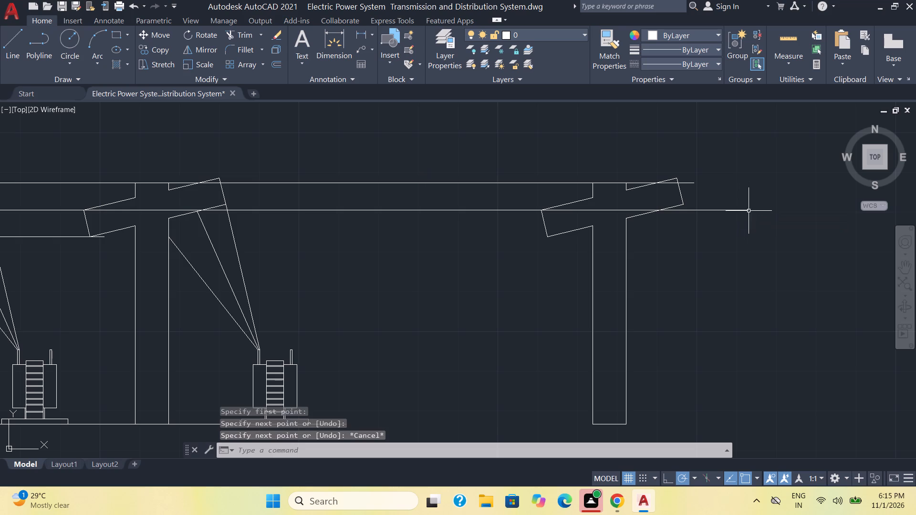
Draw a horizontal line about 6 units long from the bottom overhead wire's end to the lower corner of the farthest pole's crossarm.
{"action": "left_click", "coordinate": [4, 42]}
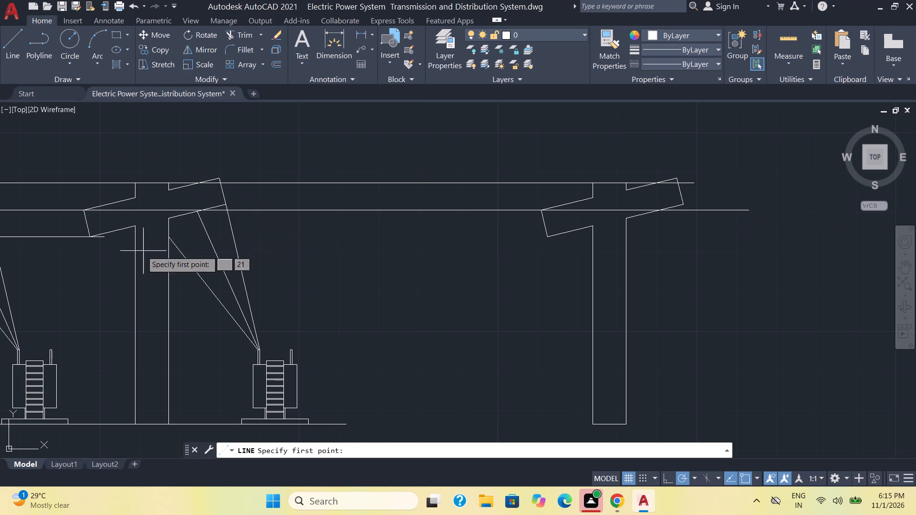
{"action": "left_click", "coordinate": [104, 238]}
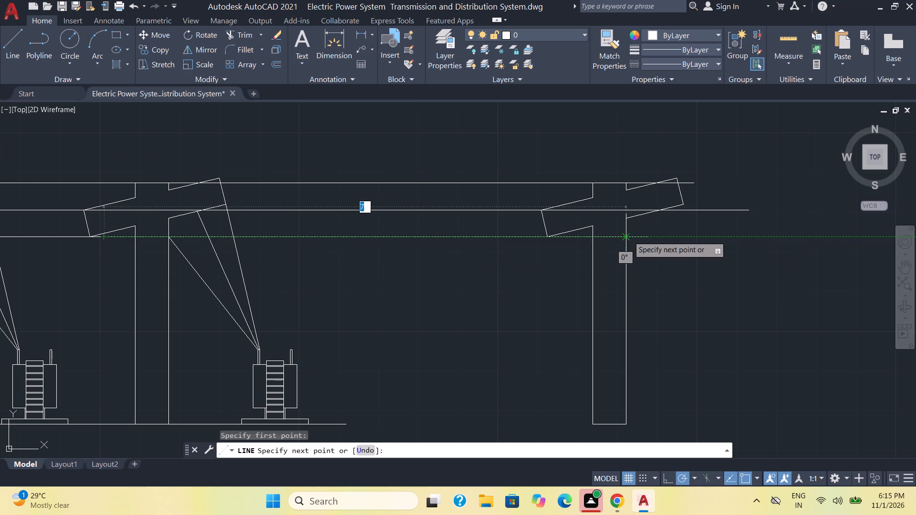
{"action": "left_click", "coordinate": [547, 234]}
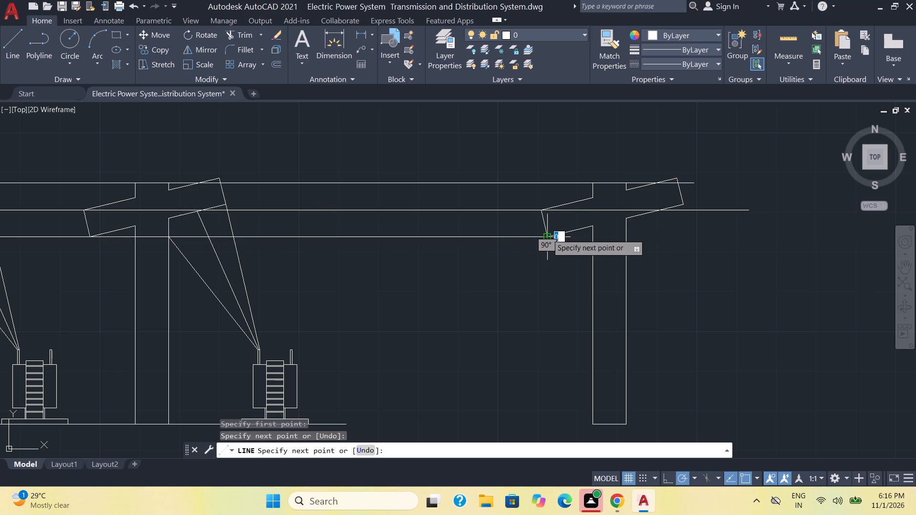
{"action": "key", "text": "Escape"}
Trim the top and middle overhead wire segments that cross the farthest pole's shaft and crossarm or extend beyond it.
{"action": "scroll", "coordinate": [554, 268], "scroll_direction": "down", "scroll_amount": 2}
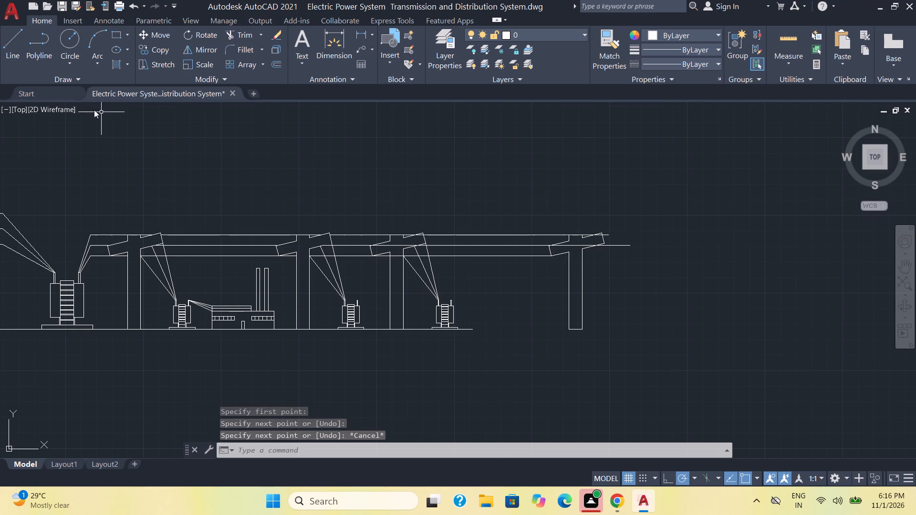
{"action": "left_click", "coordinate": [235, 36]}
{"action": "scroll", "coordinate": [529, 238], "scroll_direction": "up", "scroll_amount": 2}
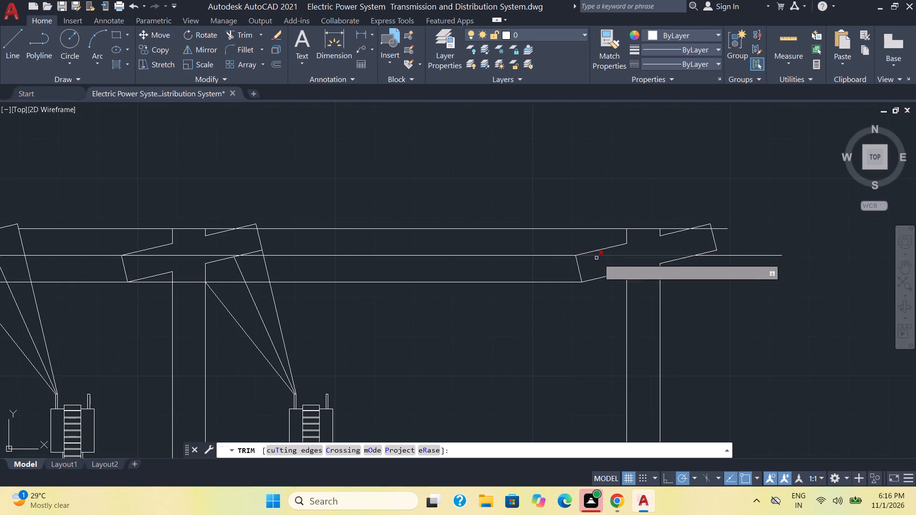
{"action": "left_click", "coordinate": [645, 257]}
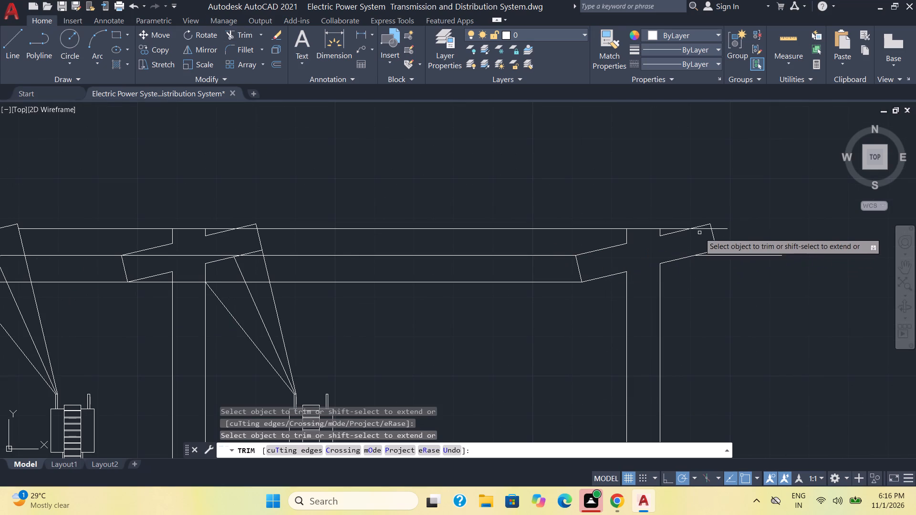
{"action": "left_click", "coordinate": [707, 228]}
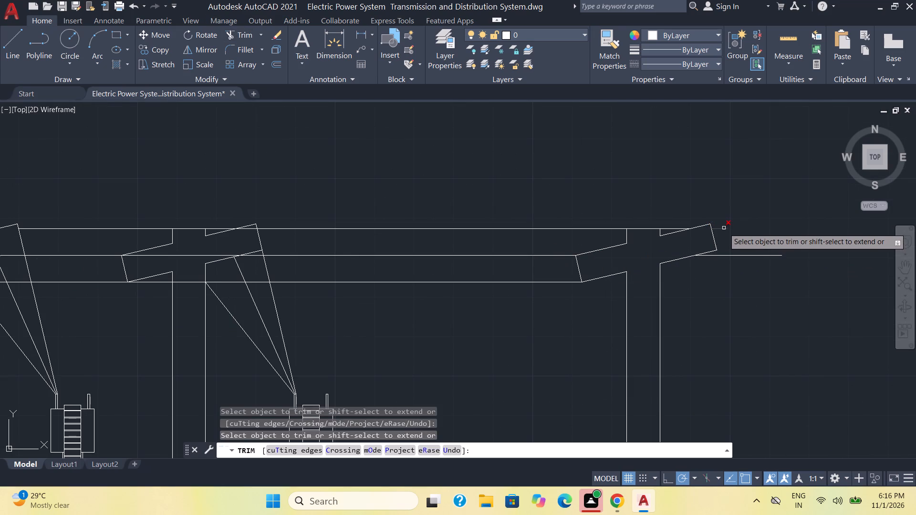
{"action": "left_click", "coordinate": [724, 228]}
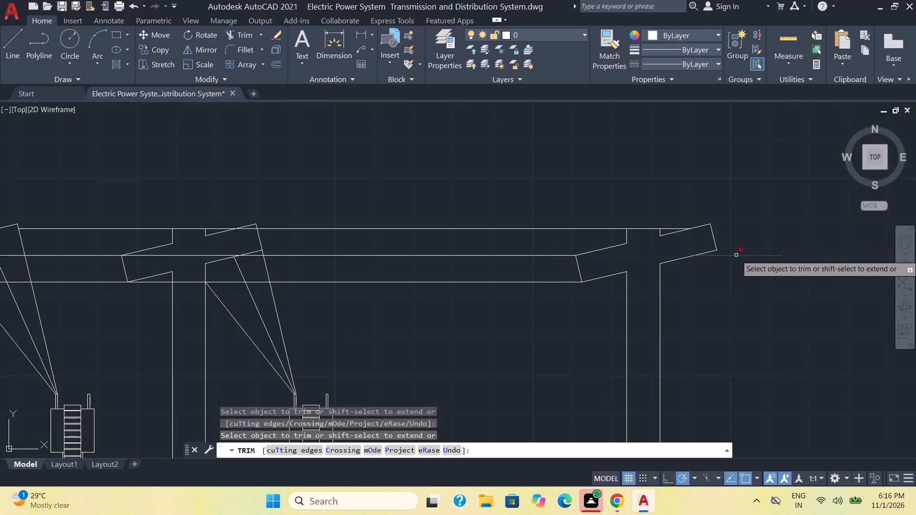
{"action": "left_click", "coordinate": [736, 255]}
{"action": "key", "text": "Escape"}
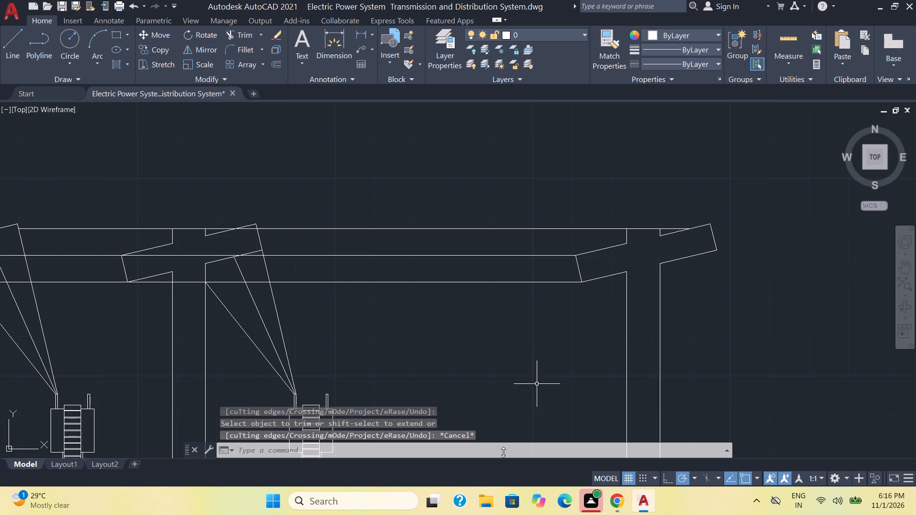
Save the drawing.
{"action": "scroll", "coordinate": [529, 376], "scroll_direction": "down", "scroll_amount": 1}
{"action": "key", "text": "ctrl+s"}
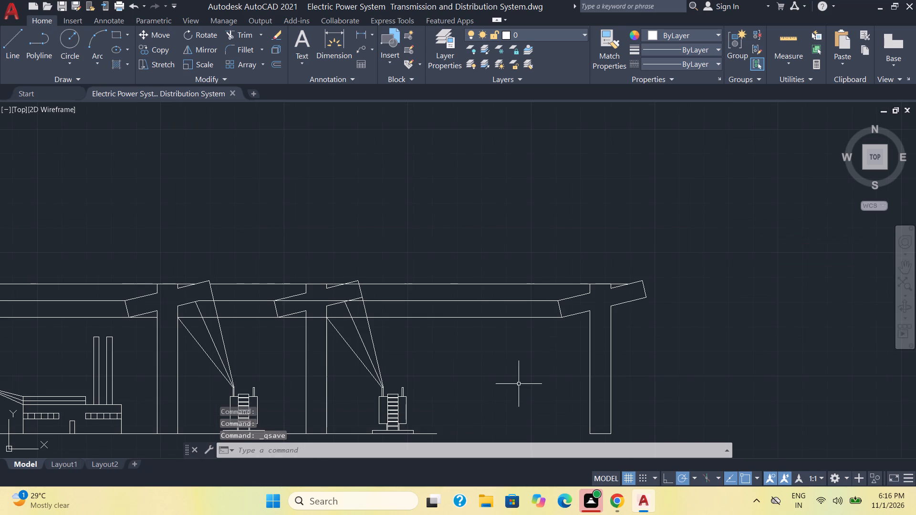
Draw a horizontal line about 8 units long continuing the ground line past the base of the farthest pole.
{"action": "middle_click_drag", "start_coordinate": [514, 382], "coordinate": [515, 335]}
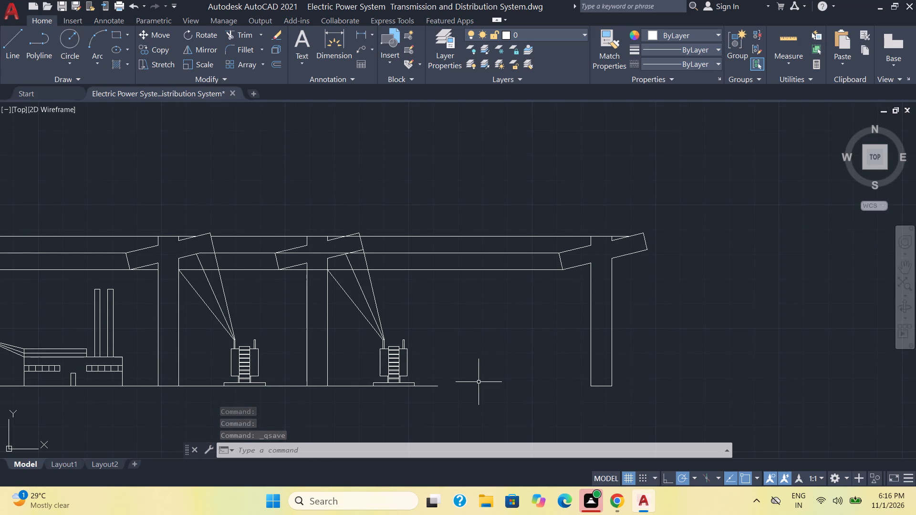
{"action": "left_click", "coordinate": [11, 41]}
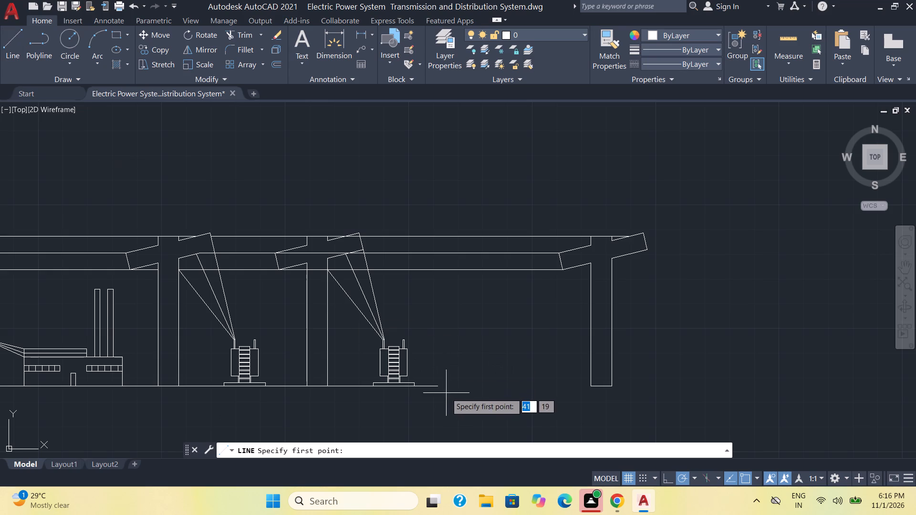
{"action": "left_click", "coordinate": [438, 387]}
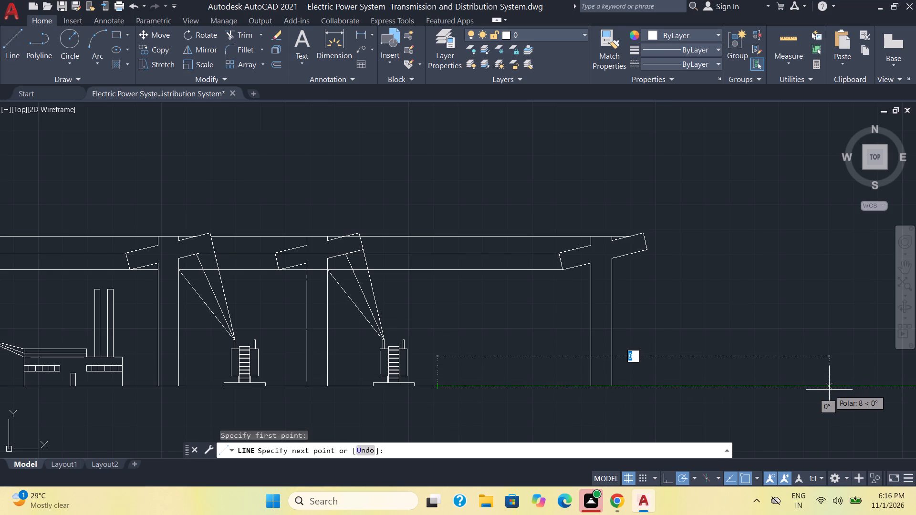
{"action": "left_click", "coordinate": [829, 390]}
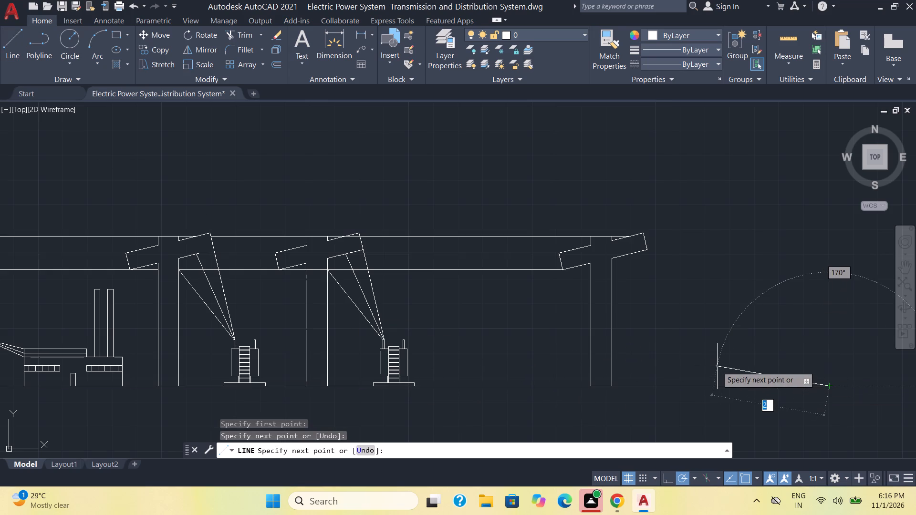
{"action": "key", "text": "Escape"}
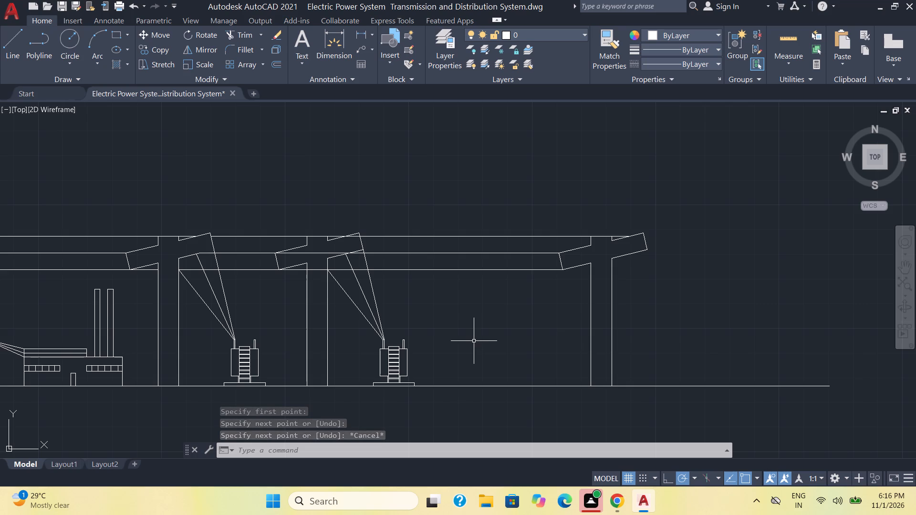
Draw a short line closing the underside of the crossarm on the pole beside the factory, from the middle wire to the crossarm's outer corner.
{"action": "middle_click_drag", "start_coordinate": [451, 350], "coordinate": [517, 302]}
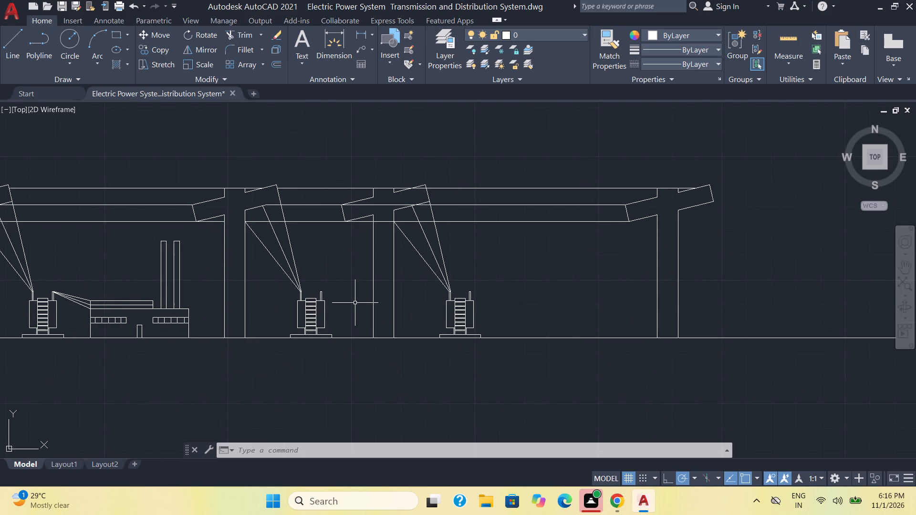
{"action": "middle_click_drag", "start_coordinate": [342, 286], "coordinate": [344, 291]}
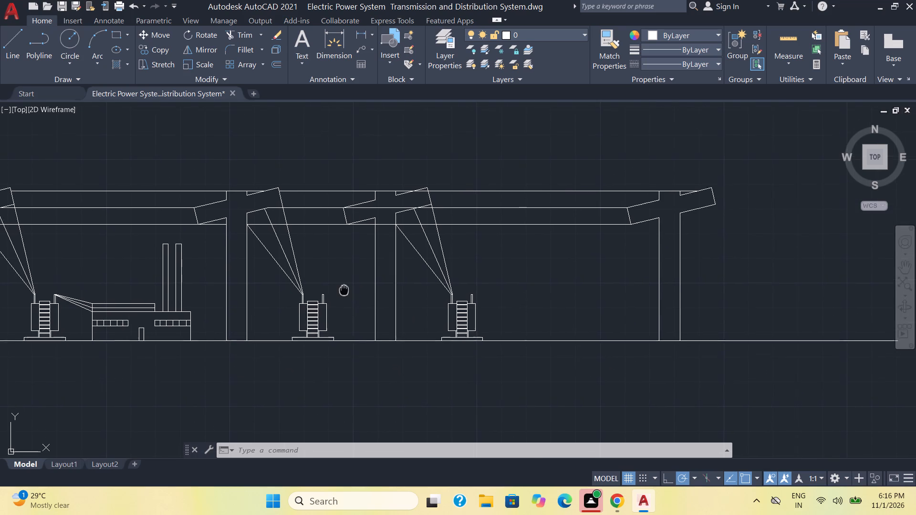
{"action": "middle_click_drag", "start_coordinate": [344, 291], "coordinate": [336, 307]}
{"action": "scroll", "coordinate": [334, 302], "scroll_direction": "up", "scroll_amount": 1}
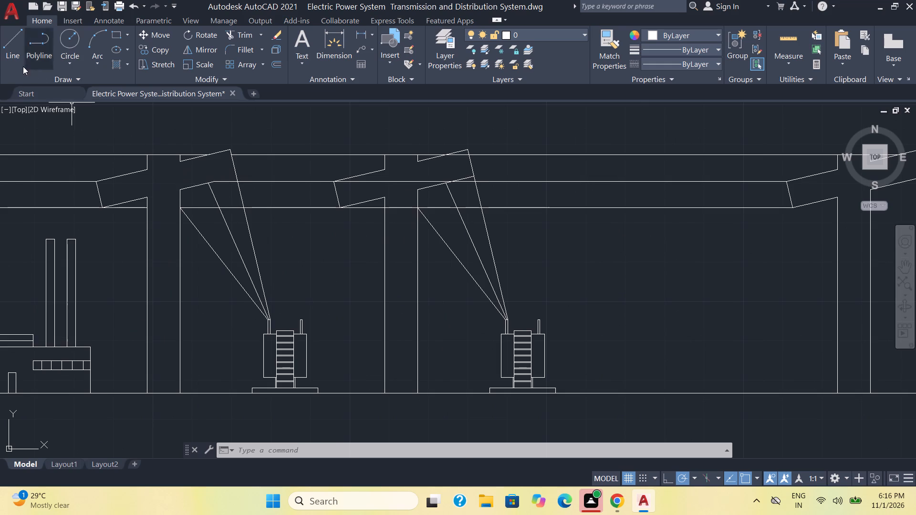
{"action": "left_click", "coordinate": [9, 48]}
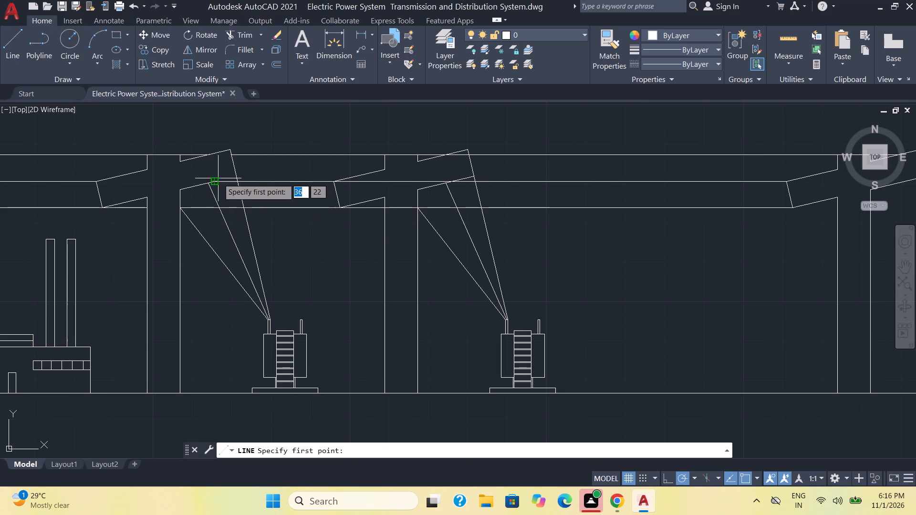
{"action": "left_click", "coordinate": [218, 181]}
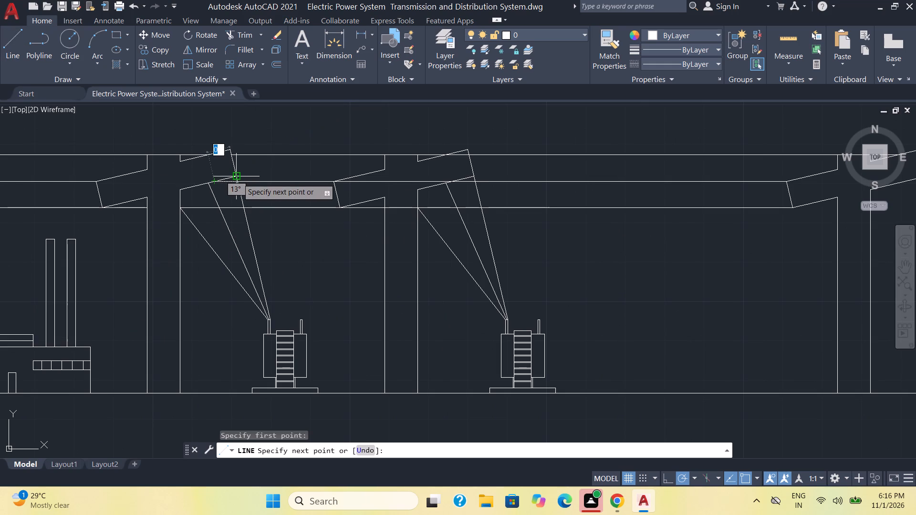
{"action": "left_click", "coordinate": [238, 179]}
{"action": "key", "text": "Escape"}
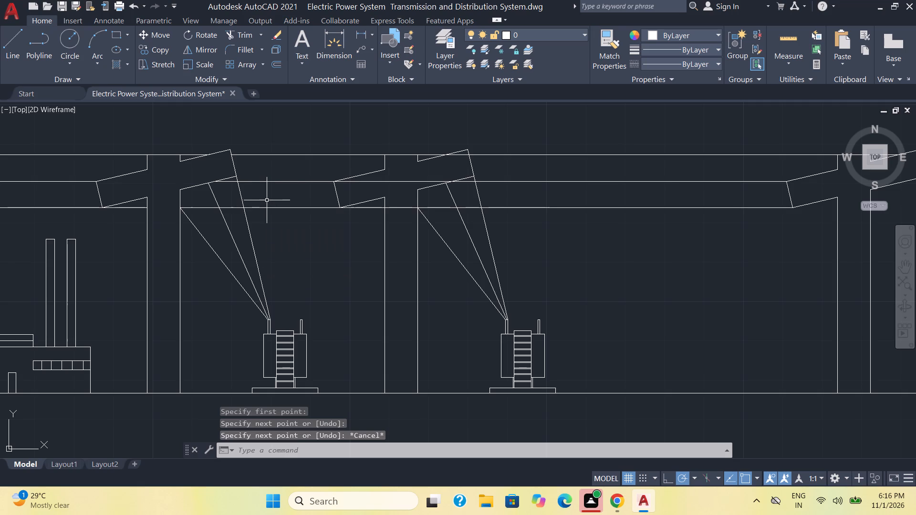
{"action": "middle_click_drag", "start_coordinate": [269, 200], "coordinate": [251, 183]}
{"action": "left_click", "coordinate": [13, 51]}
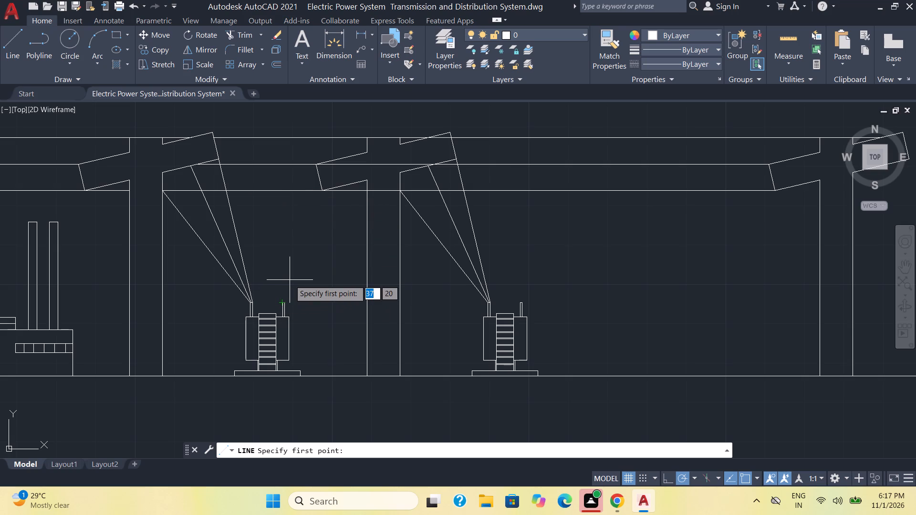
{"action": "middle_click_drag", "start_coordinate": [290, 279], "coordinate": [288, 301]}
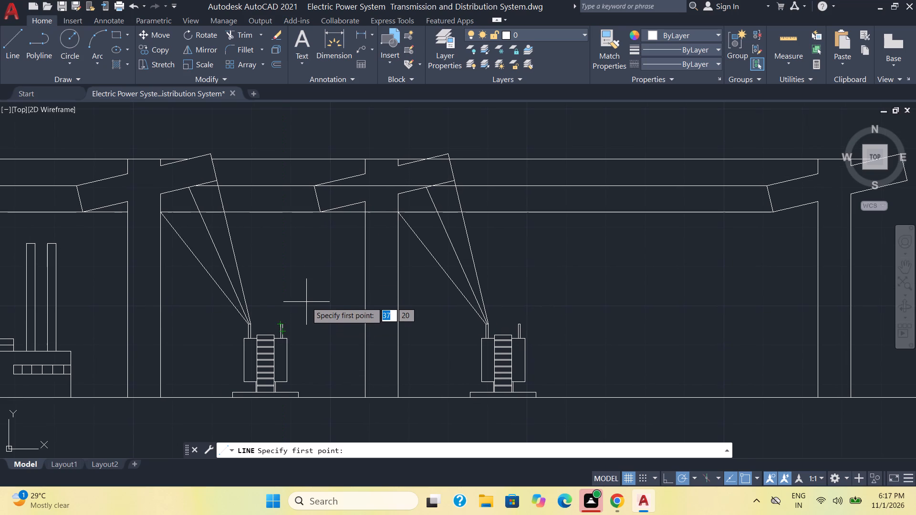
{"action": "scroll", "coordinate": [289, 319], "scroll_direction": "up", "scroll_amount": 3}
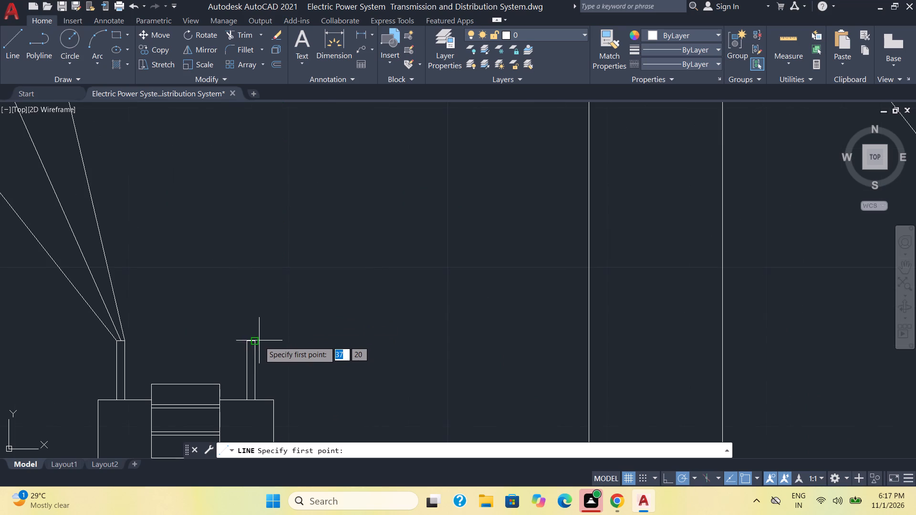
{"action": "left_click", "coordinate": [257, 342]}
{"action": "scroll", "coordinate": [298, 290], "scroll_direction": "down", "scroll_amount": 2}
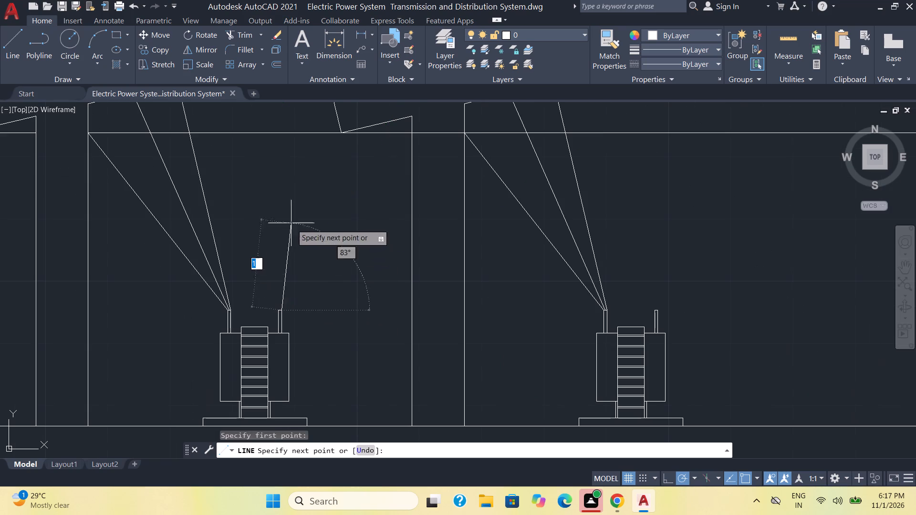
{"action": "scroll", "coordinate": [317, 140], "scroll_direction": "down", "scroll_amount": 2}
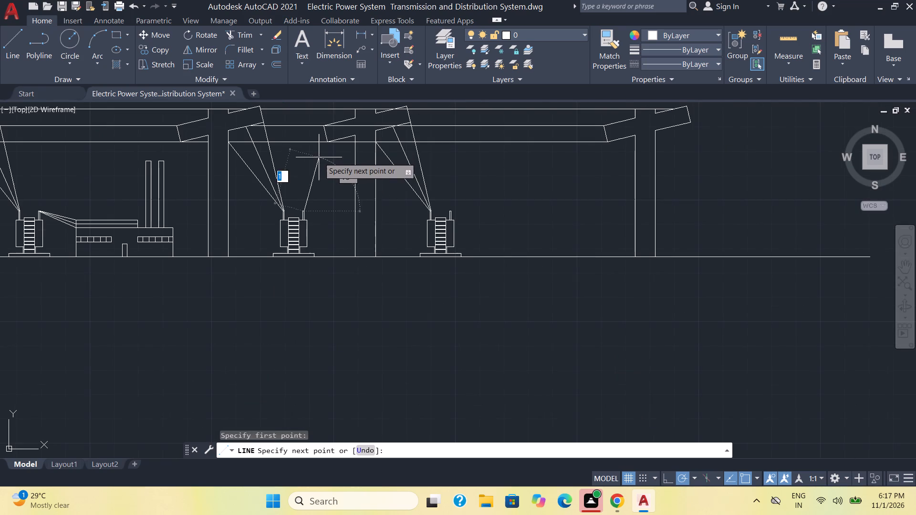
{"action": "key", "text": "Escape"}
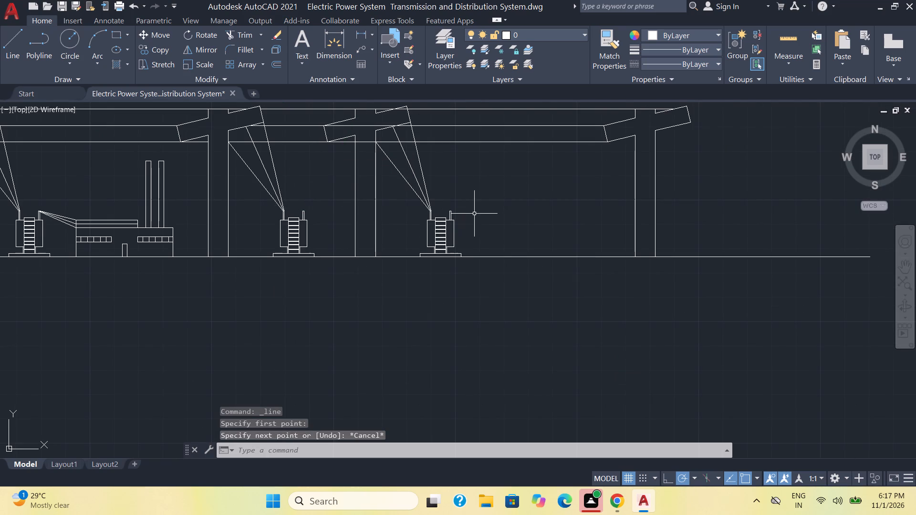
Move the second pole past the factory, with its crossarm, drop wires and transformer, a short distance along the ground toward the farthest pole.
{"action": "middle_click_drag", "start_coordinate": [480, 221], "coordinate": [502, 245]}
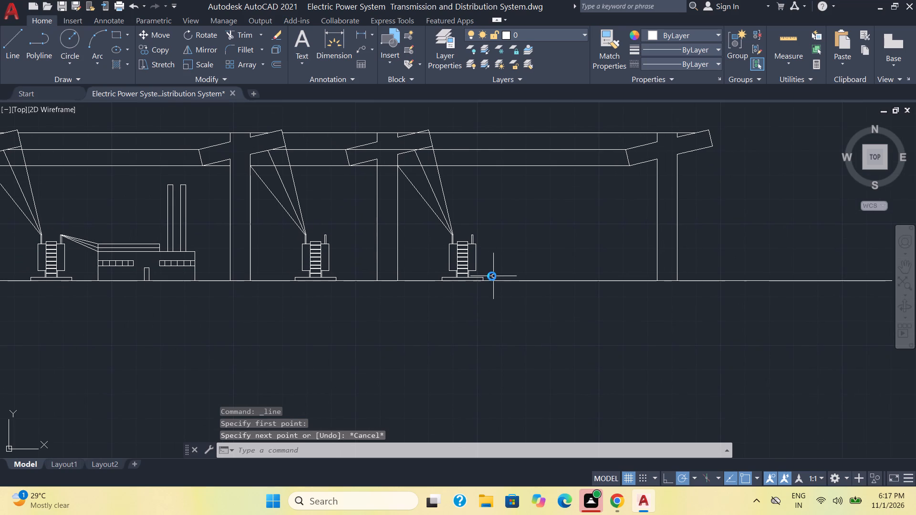
{"action": "left_click", "coordinate": [486, 278]}
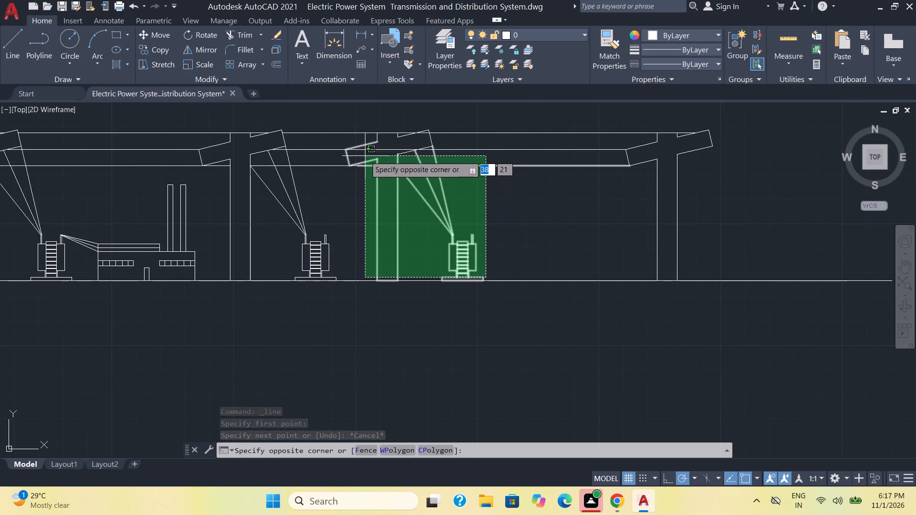
{"action": "left_click", "coordinate": [364, 182]}
{"action": "scroll", "coordinate": [456, 260], "scroll_direction": "up", "scroll_amount": 3}
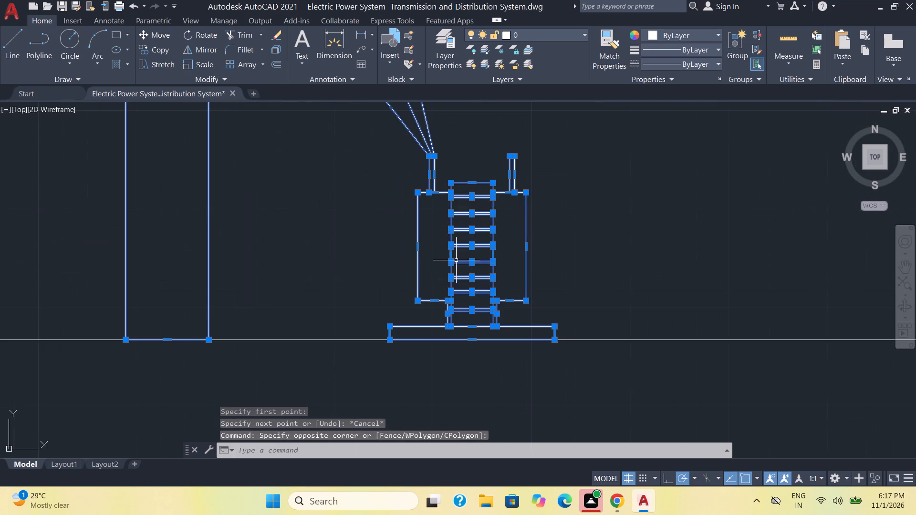
{"action": "scroll", "coordinate": [461, 264], "scroll_direction": "down", "scroll_amount": 2}
{"action": "middle_click_drag", "start_coordinate": [397, 227], "coordinate": [446, 319]}
{"action": "scroll", "coordinate": [399, 227], "scroll_direction": "down", "scroll_amount": 1}
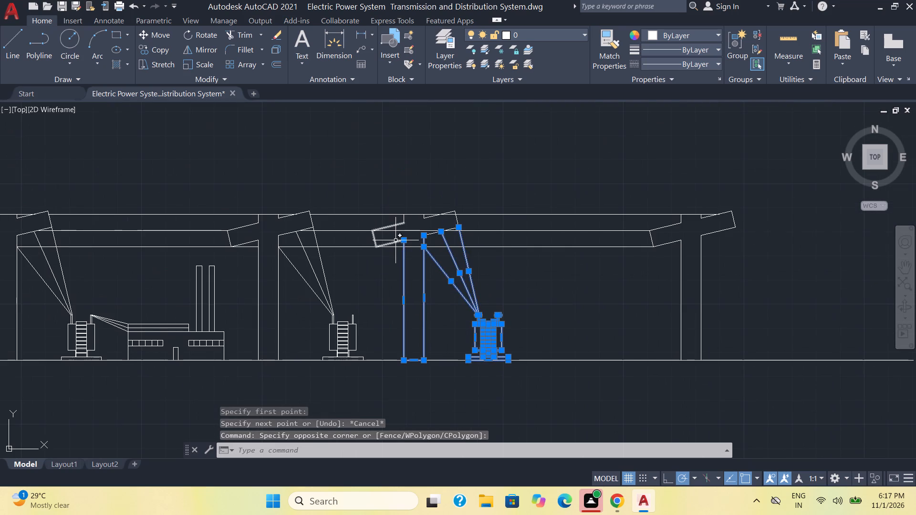
{"action": "left_click", "coordinate": [395, 243]}
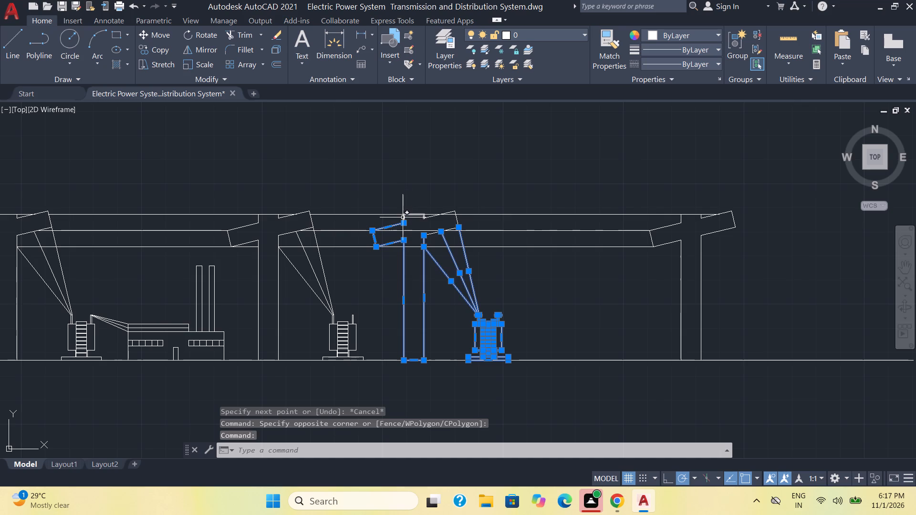
{"action": "left_click", "coordinate": [403, 217]}
{"action": "left_click", "coordinate": [430, 218]}
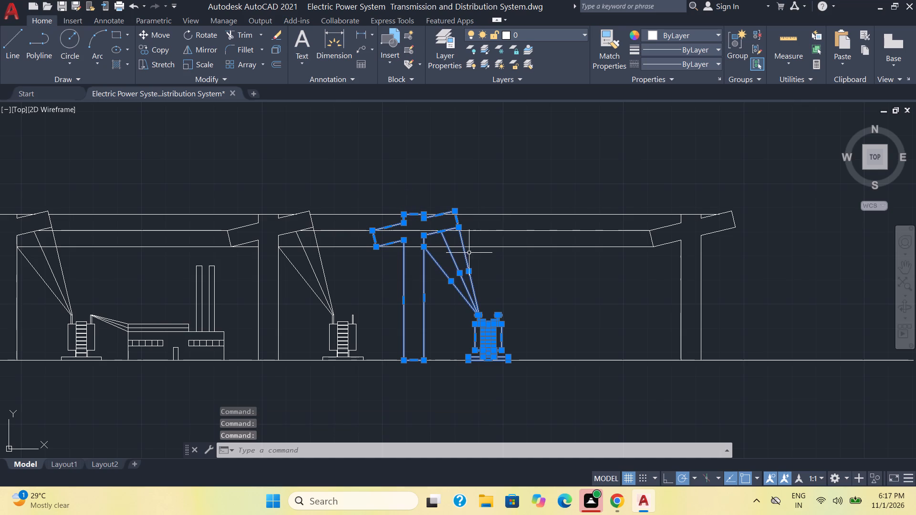
{"action": "middle_click_drag", "start_coordinate": [524, 270], "coordinate": [513, 224]}
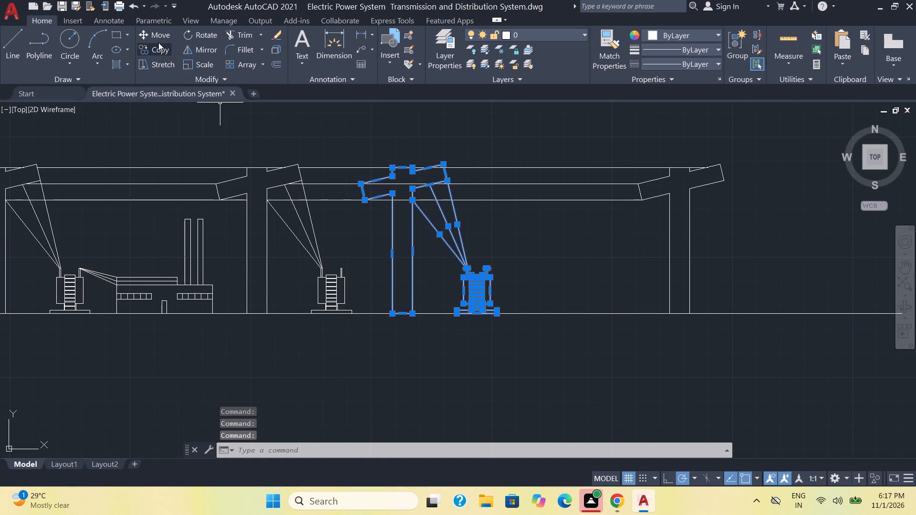
{"action": "left_click", "coordinate": [158, 38]}
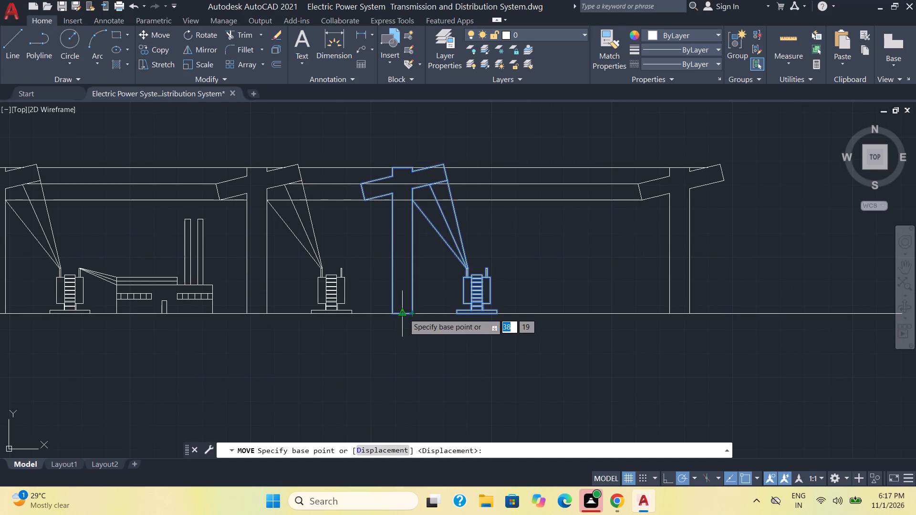
{"action": "left_click", "coordinate": [404, 313]}
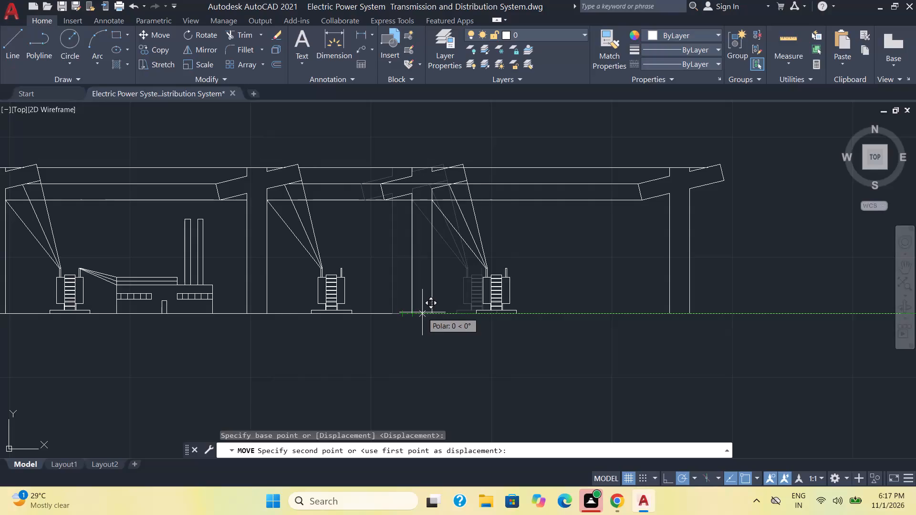
{"action": "left_click", "coordinate": [429, 312]}
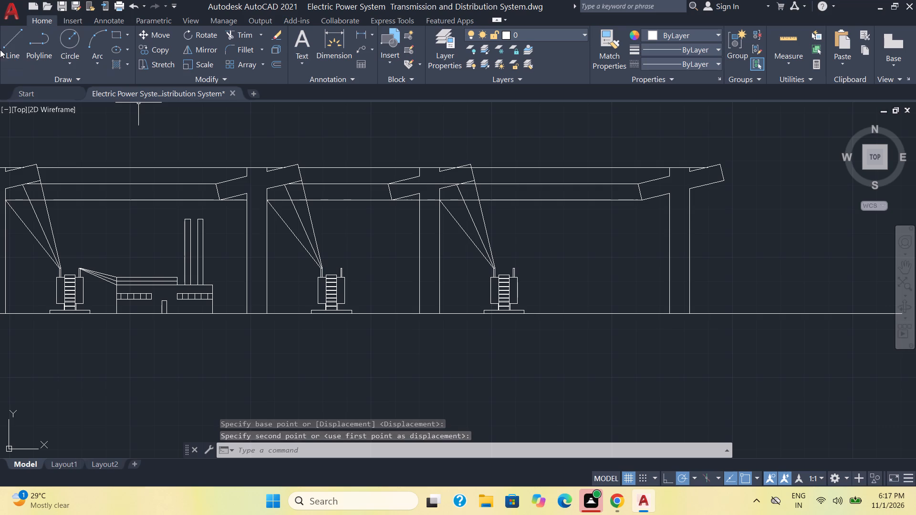
Draw two vertical cutting lines across the three overhead wires above the first transformer past the factory.
{"action": "left_click", "coordinate": [11, 43]}
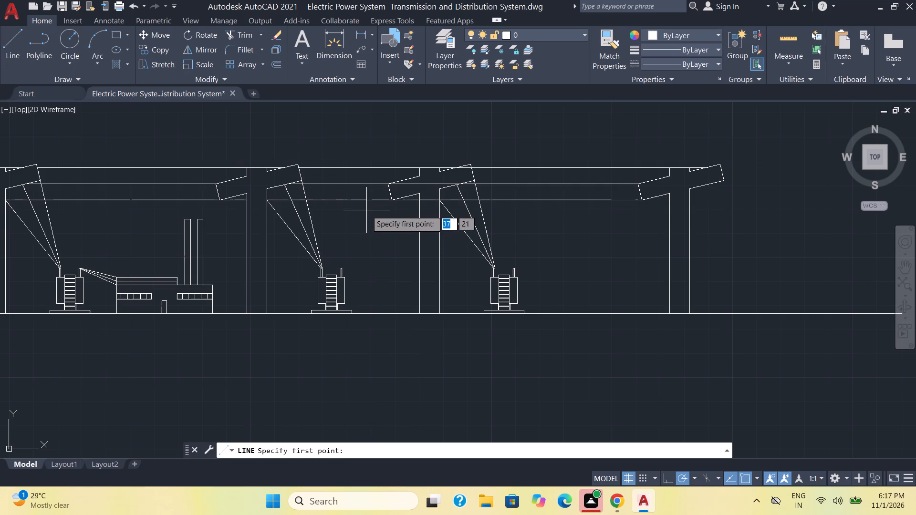
{"action": "left_click", "coordinate": [364, 210]}
{"action": "left_click", "coordinate": [363, 151]}
{"action": "key", "text": "Escape"}
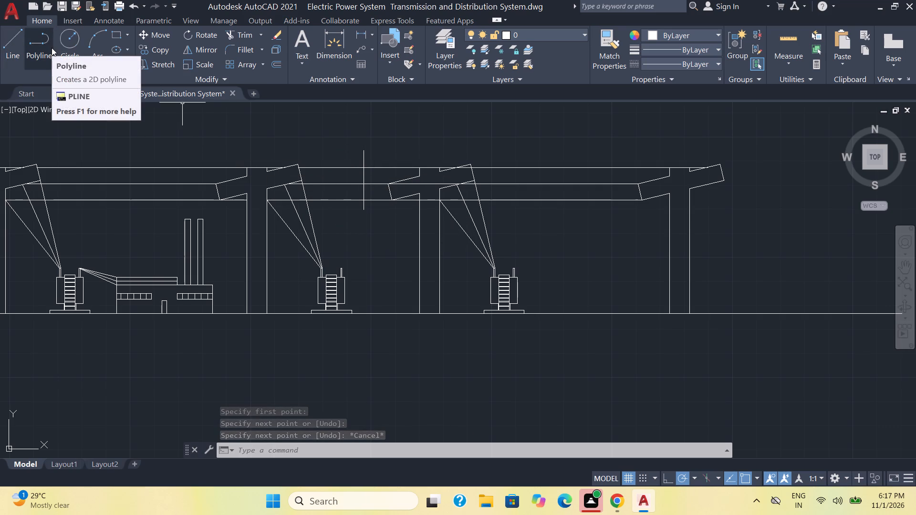
{"action": "left_click", "coordinate": [14, 54]}
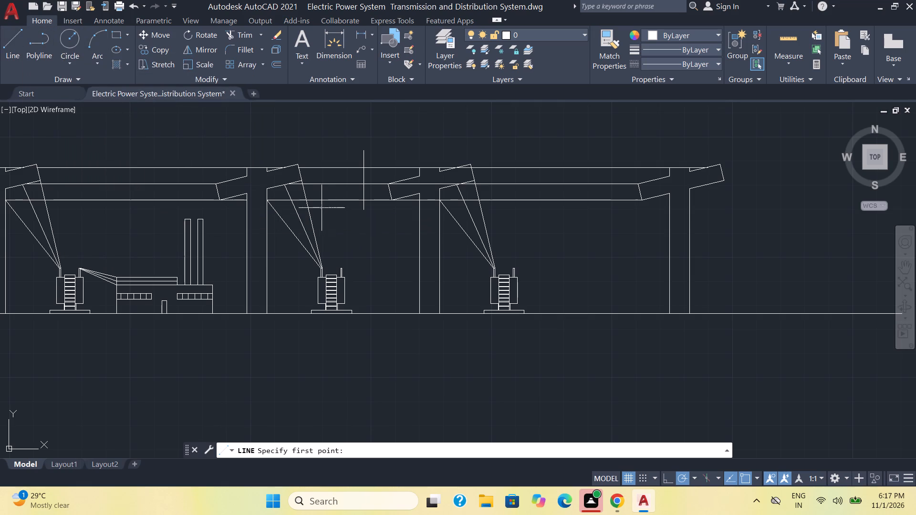
{"action": "left_click", "coordinate": [322, 208]}
{"action": "left_click", "coordinate": [323, 149]}
{"action": "key", "text": "space"}
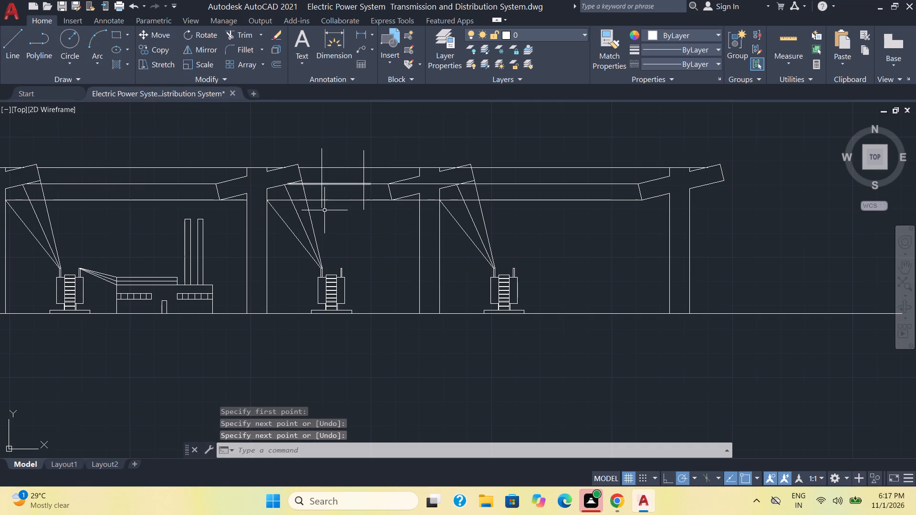
Erase the three slanted drop wires between the pole beside the factory and the first transformer past it.
{"action": "left_click", "coordinate": [326, 240]}
{"action": "left_click", "coordinate": [274, 227]}
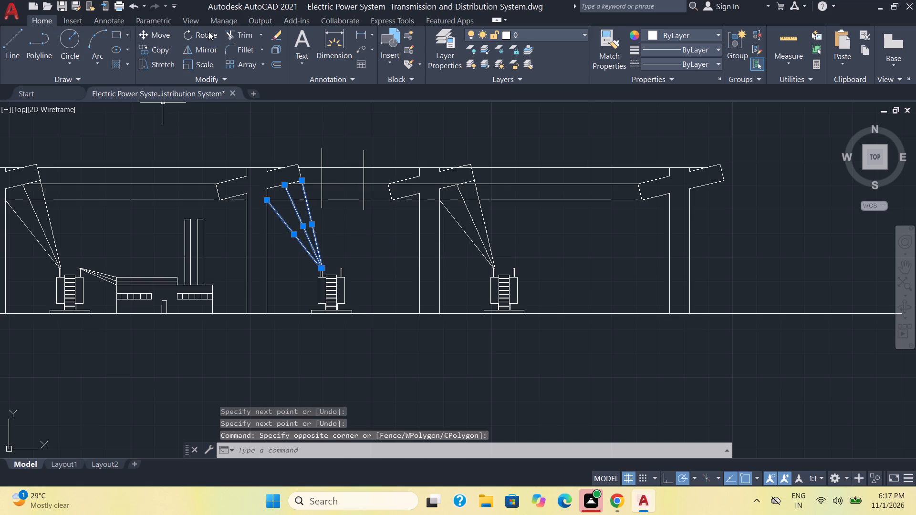
{"action": "key", "text": "Delete"}
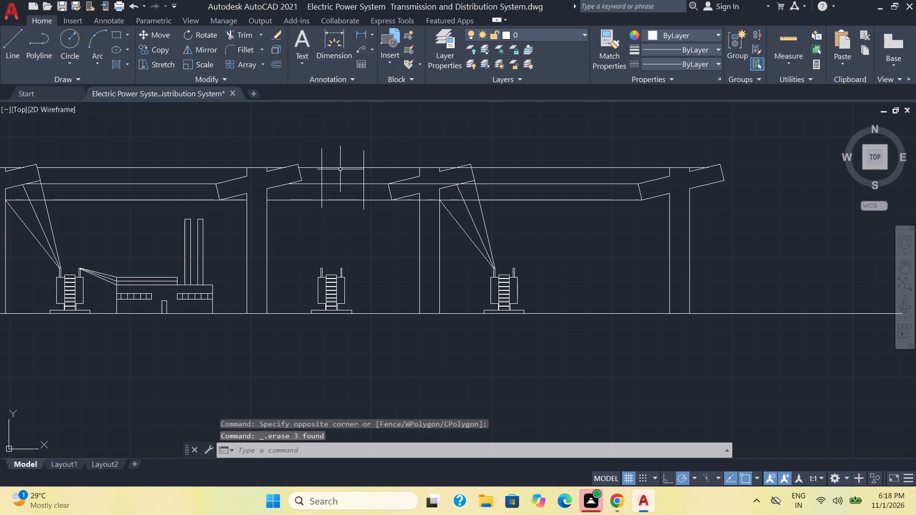
Trim the three overhead wires between the two vertical cutting lines to open a gap.
{"action": "left_click", "coordinate": [242, 33]}
{"action": "left_click_drag", "start_coordinate": [336, 154], "coordinate": [336, 154]}
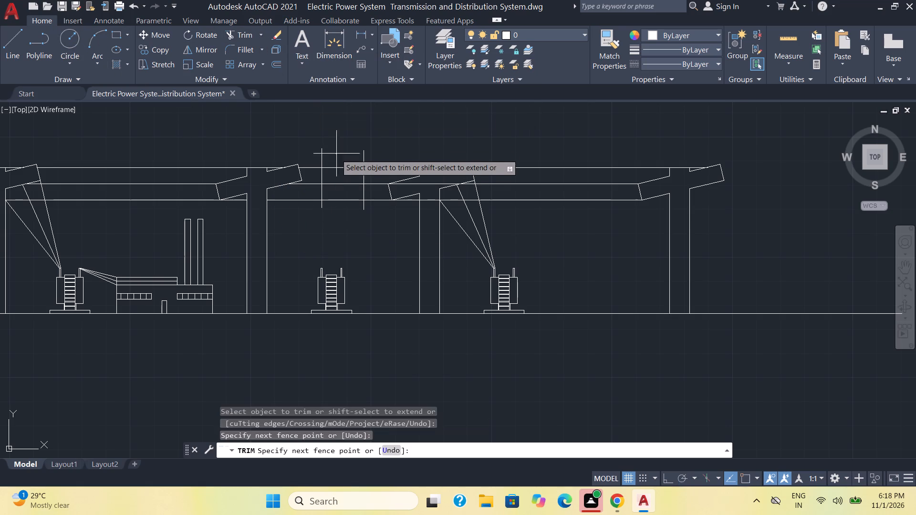
{"action": "left_click_drag", "start_coordinate": [336, 154], "coordinate": [348, 233]}
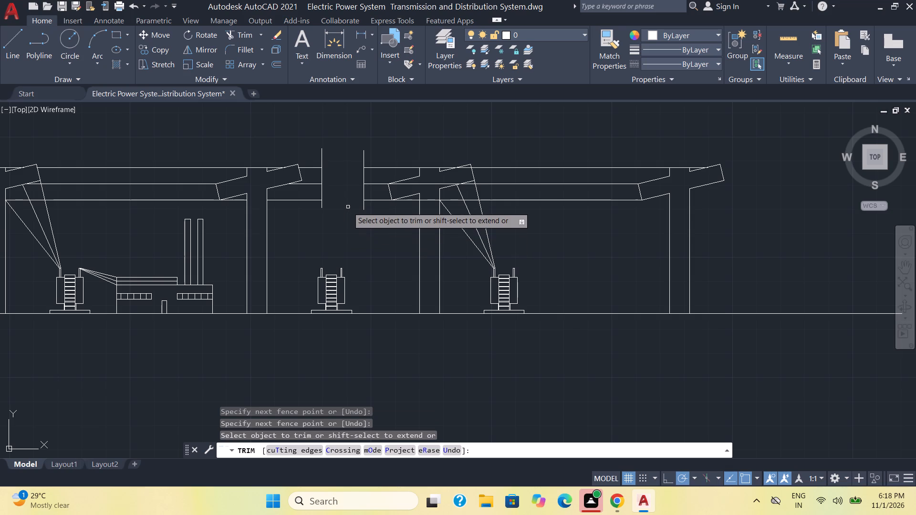
{"action": "key", "text": "Escape"}
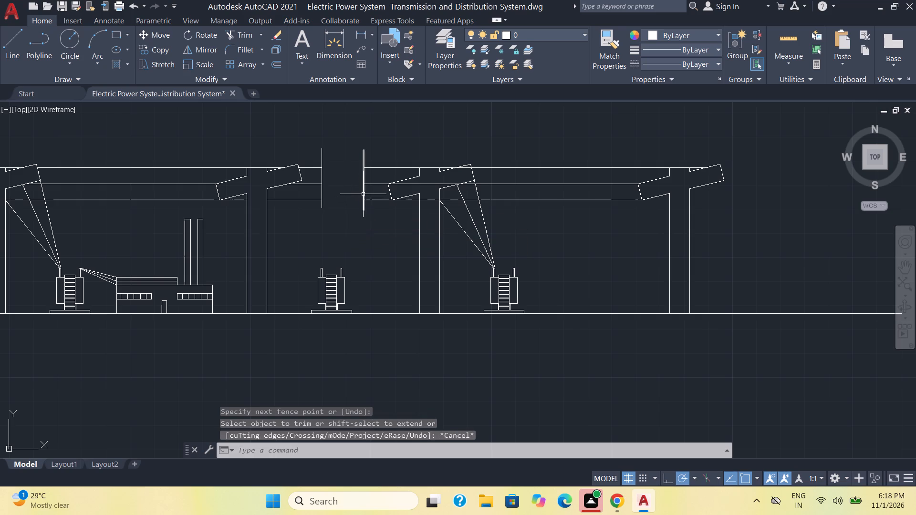
Erase the two vertical cutting lines at the gap in the overhead wires.
{"action": "left_click", "coordinate": [363, 194]}
{"action": "left_click", "coordinate": [322, 193]}
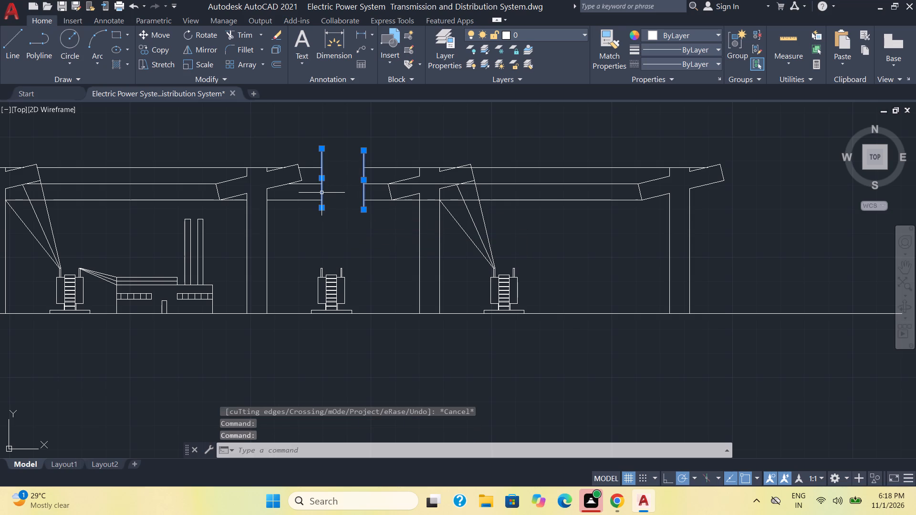
{"action": "key", "text": "Delete"}
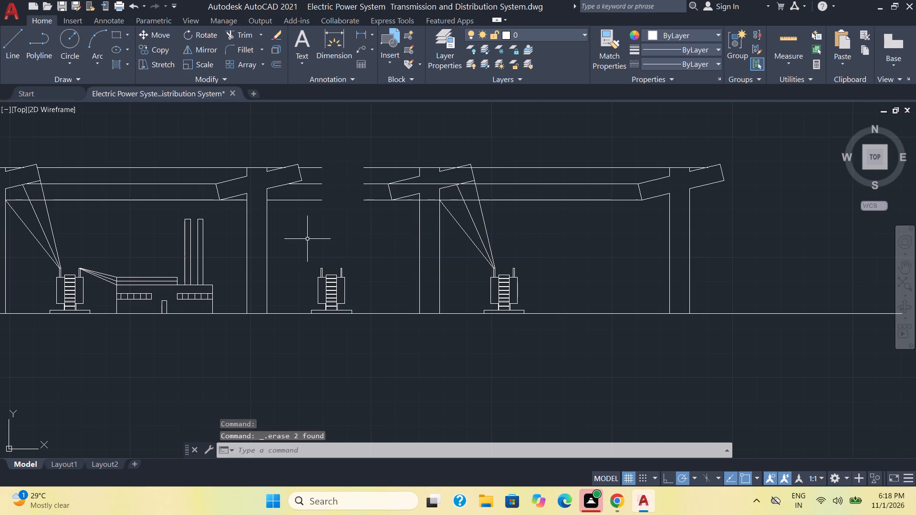
Draw a slanted drop line from the pole-side terminal of the first transformer past the factory up to the bottom overhead wire.
{"action": "left_click", "coordinate": [16, 50]}
{"action": "scroll", "coordinate": [293, 265], "scroll_direction": "up", "scroll_amount": 3}
{"action": "scroll", "coordinate": [351, 249], "scroll_direction": "down", "scroll_amount": 1}
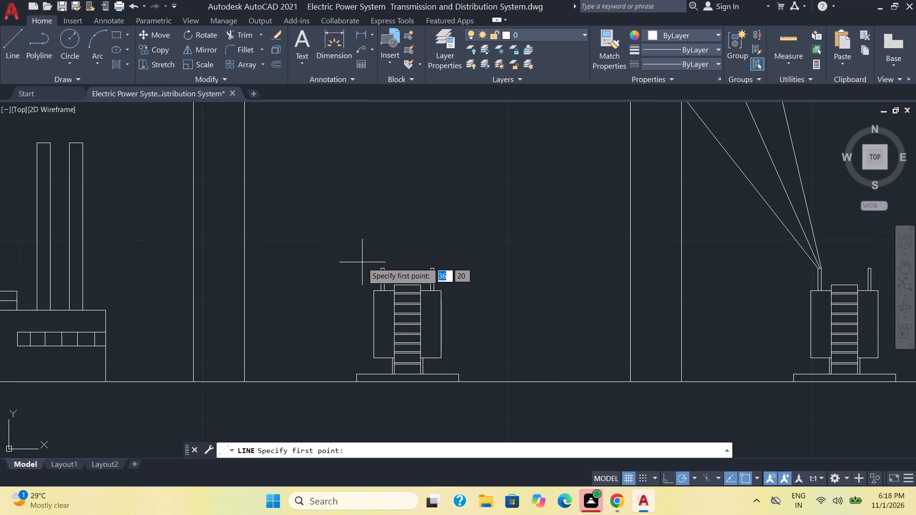
{"action": "scroll", "coordinate": [362, 262], "scroll_direction": "up", "scroll_amount": 2}
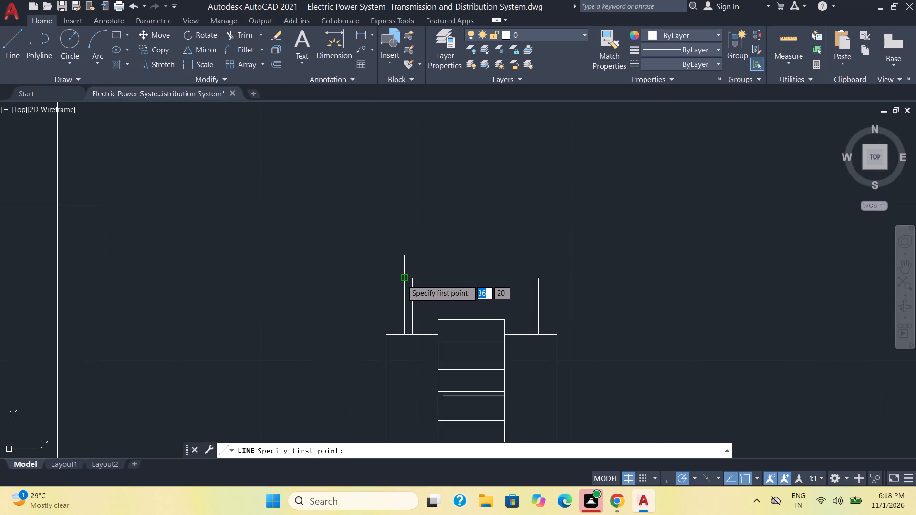
{"action": "left_click", "coordinate": [402, 279]}
{"action": "scroll", "coordinate": [380, 202], "scroll_direction": "down", "scroll_amount": 3}
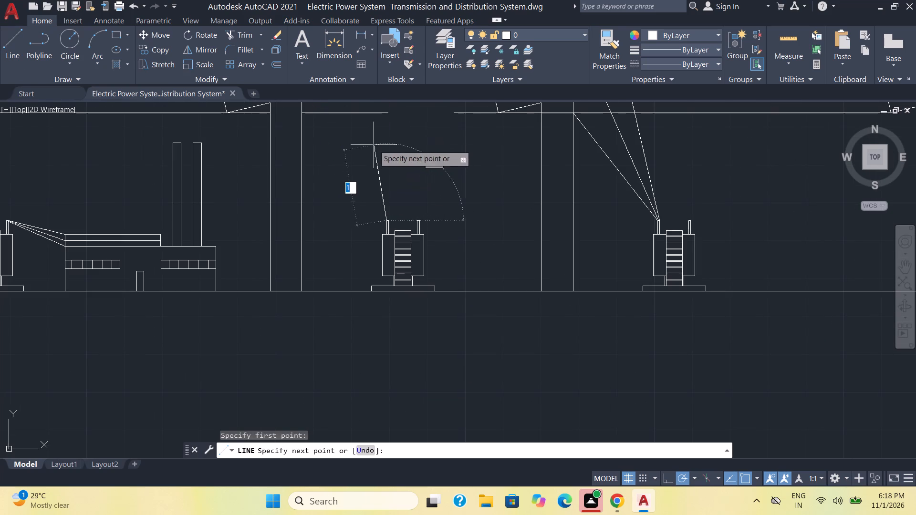
{"action": "left_click", "coordinate": [343, 112]}
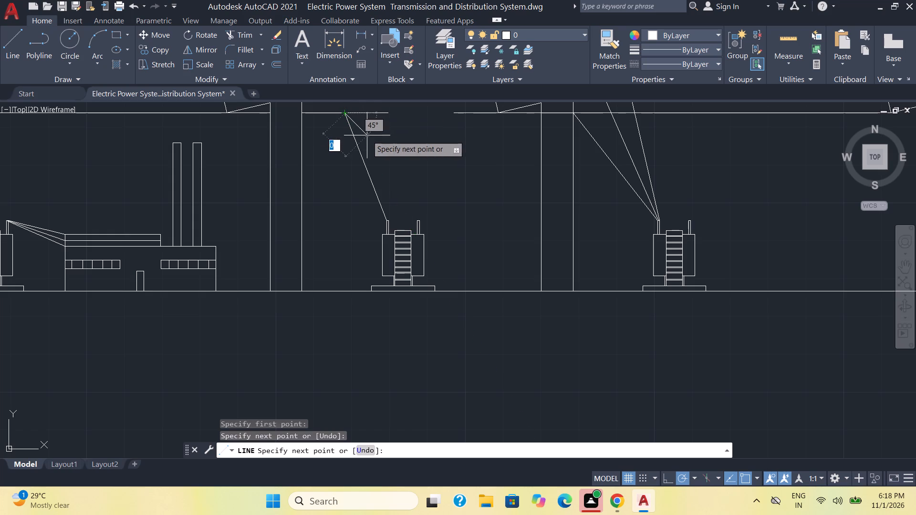
{"action": "middle_click_drag", "start_coordinate": [372, 136], "coordinate": [367, 189]}
{"action": "key", "text": "space"}
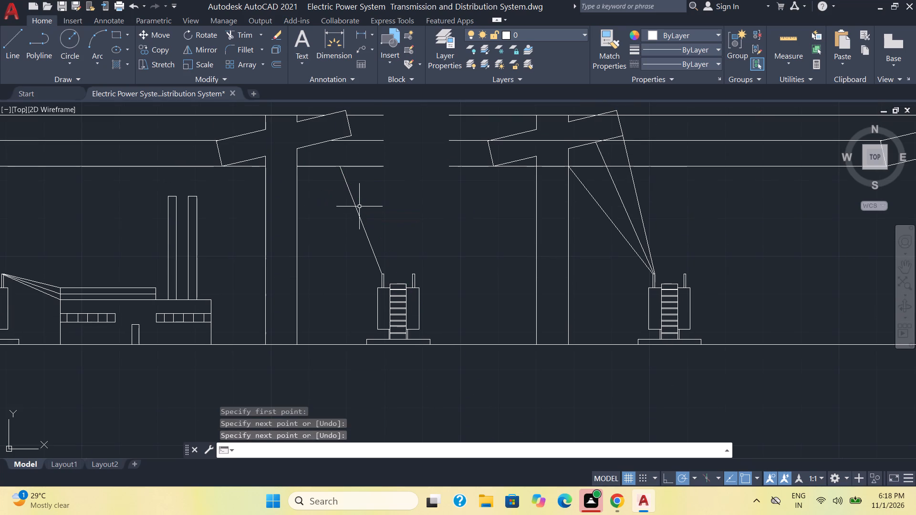
Draw two more drop lines joining the same transformer terminal to the middle and top overhead wires, just beyond the crossarm.
{"action": "key", "text": "space"}
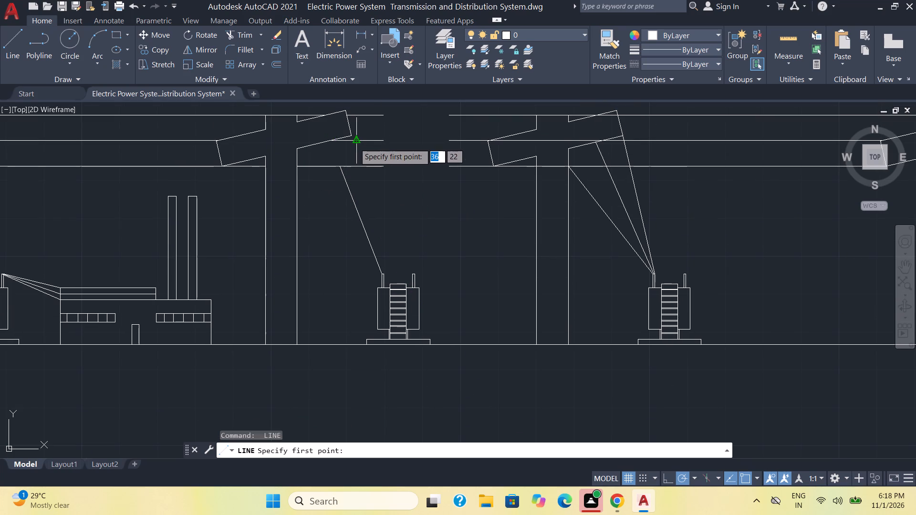
{"action": "left_click", "coordinate": [354, 143]}
{"action": "scroll", "coordinate": [378, 275], "scroll_direction": "up", "scroll_amount": 3}
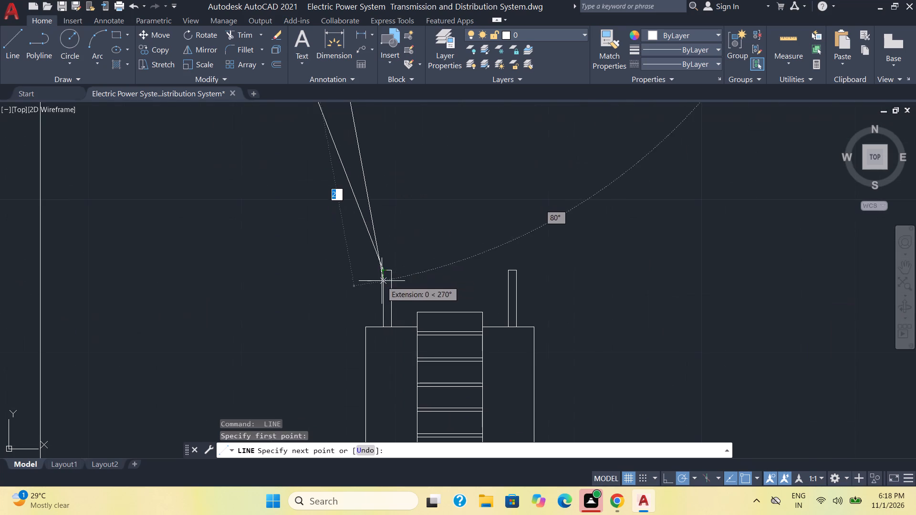
{"action": "left_click", "coordinate": [385, 273]}
{"action": "key", "text": "space"}
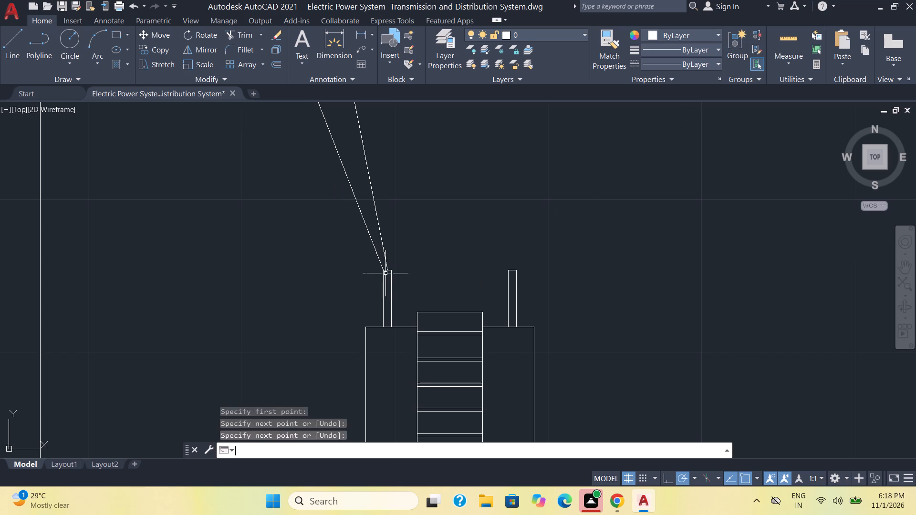
{"action": "key", "text": "space"}
{"action": "left_click", "coordinate": [392, 272]}
{"action": "scroll", "coordinate": [392, 196], "scroll_direction": "down", "scroll_amount": 4}
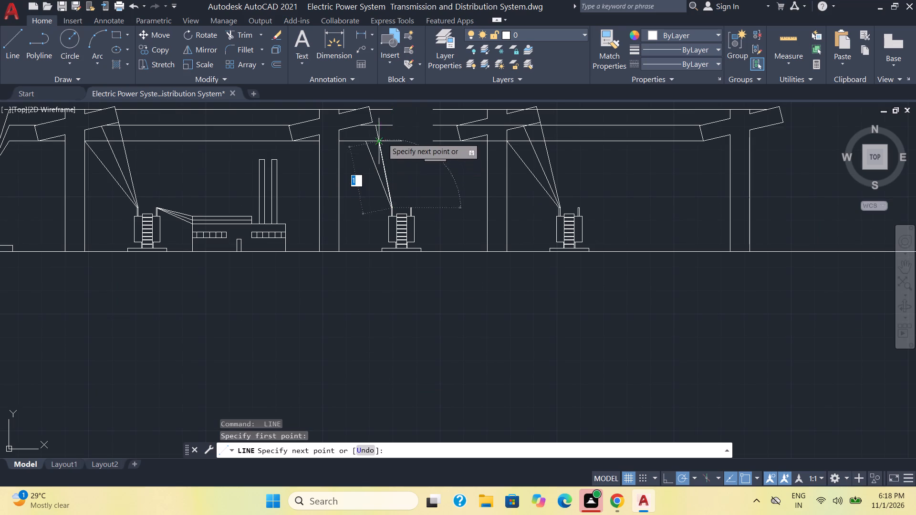
{"action": "left_click", "coordinate": [382, 110]}
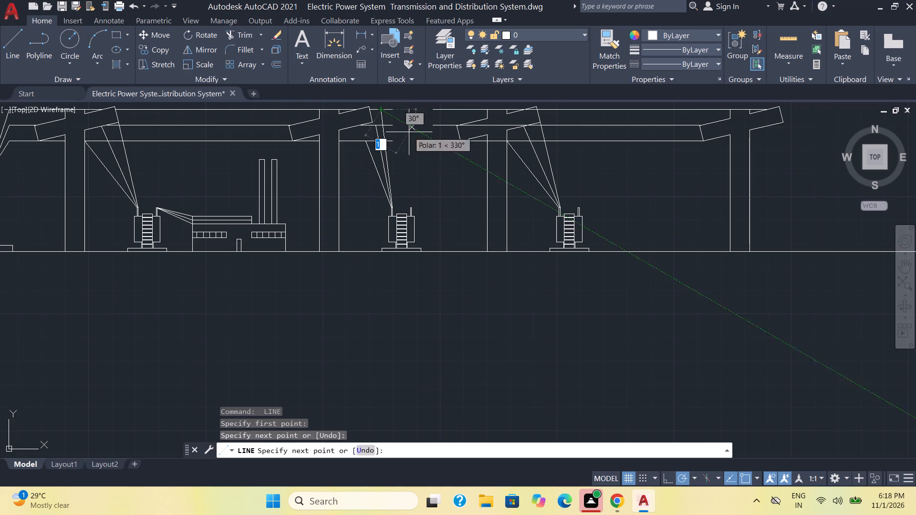
{"action": "key", "text": "Escape"}
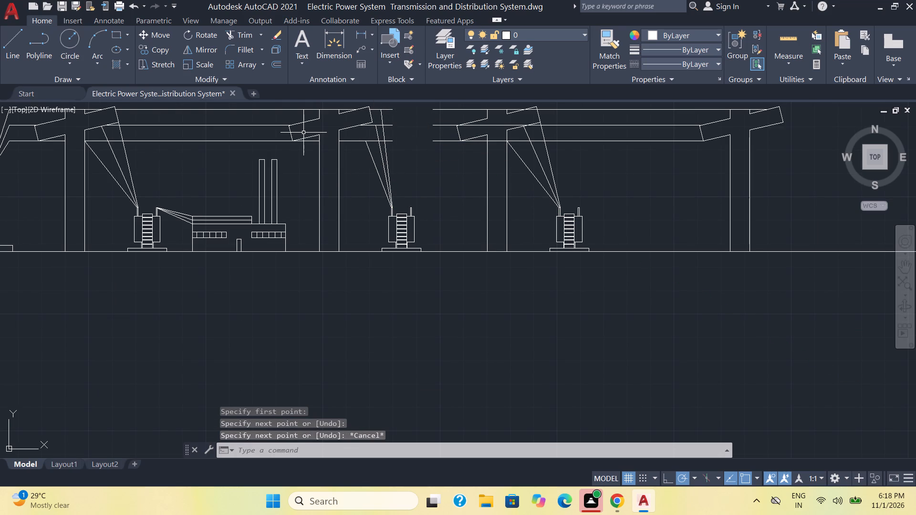
Trim the three overhead wire ends that project past the drop lines above the first transformer beyond the factory.
{"action": "left_click", "coordinate": [244, 35]}
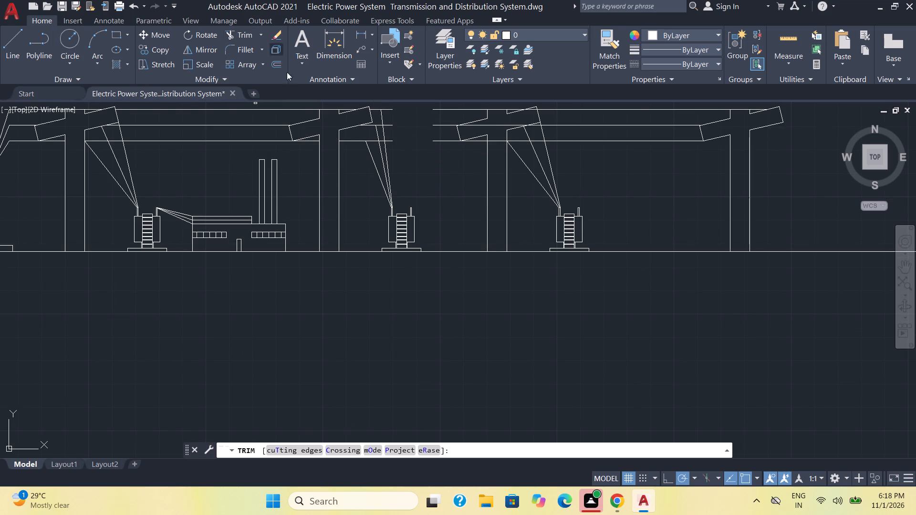
{"action": "scroll", "coordinate": [372, 155], "scroll_direction": "up", "scroll_amount": 2}
{"action": "middle_click_drag", "start_coordinate": [422, 155], "coordinate": [413, 240]}
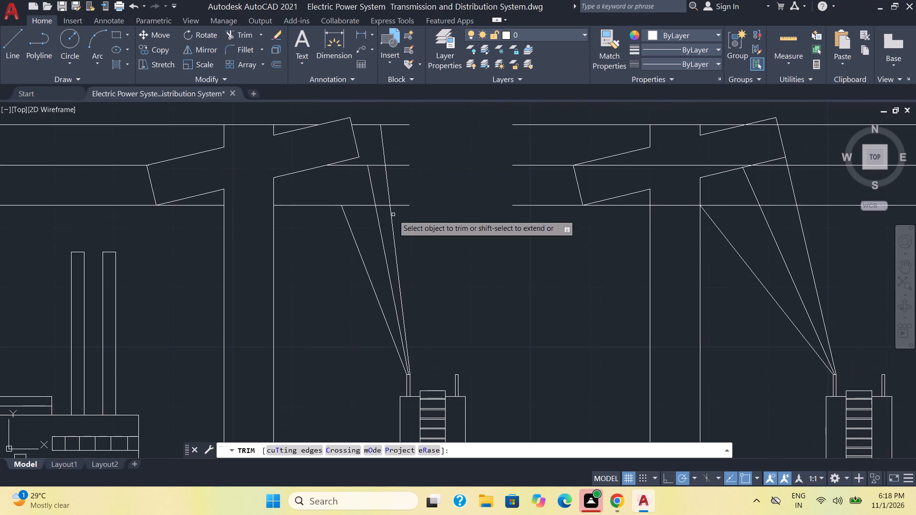
{"action": "left_click", "coordinate": [361, 206]}
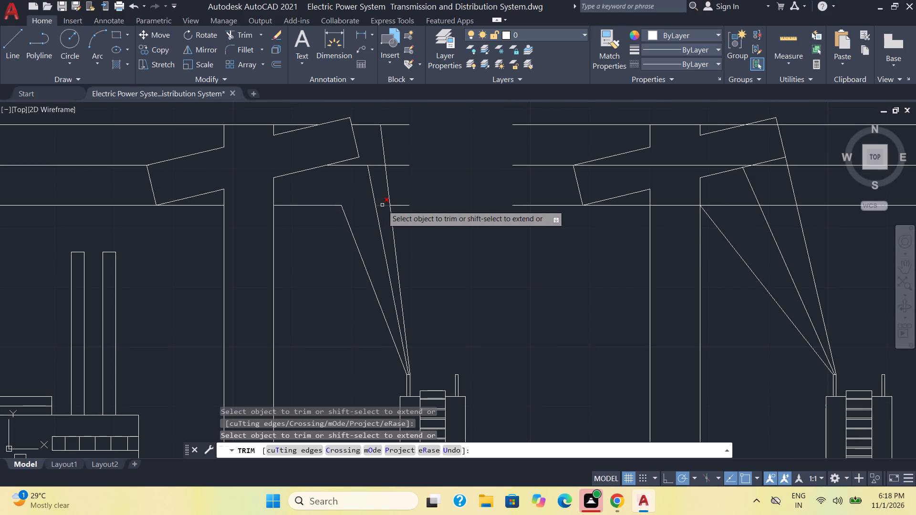
{"action": "left_click", "coordinate": [382, 205]}
{"action": "left_click", "coordinate": [401, 205]}
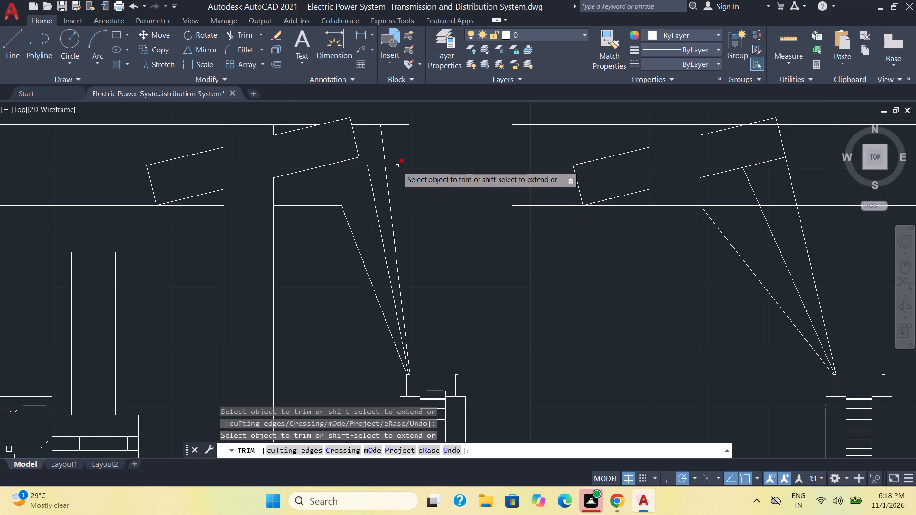
{"action": "left_click", "coordinate": [397, 166]}
{"action": "left_click", "coordinate": [375, 165]}
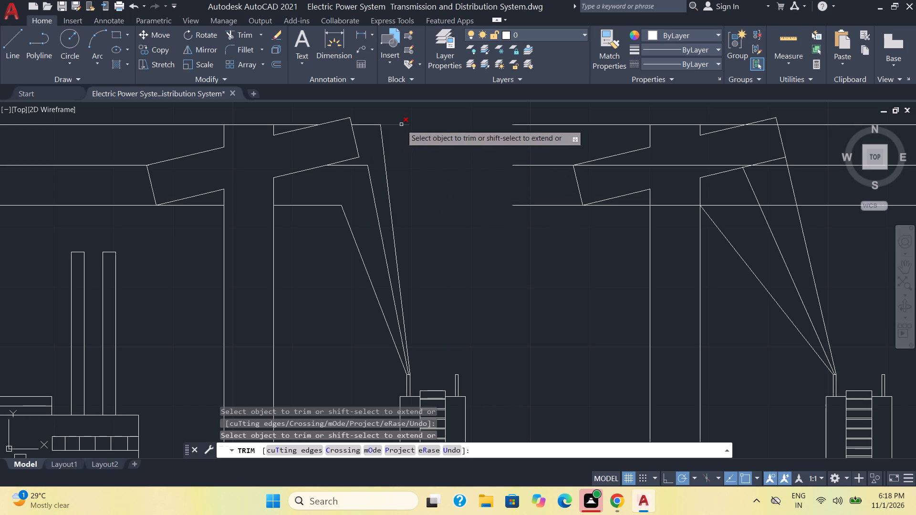
{"action": "left_click", "coordinate": [401, 124]}
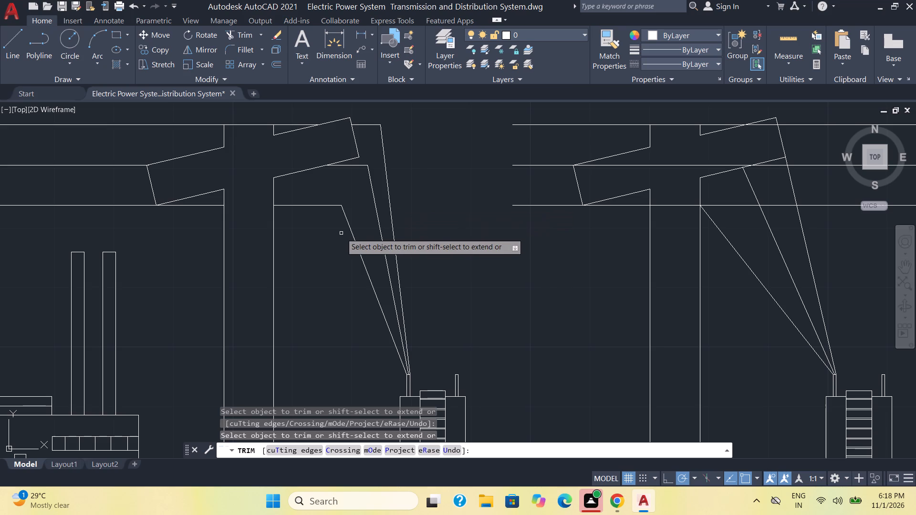
{"action": "left_click", "coordinate": [321, 206], "text": "shift"}
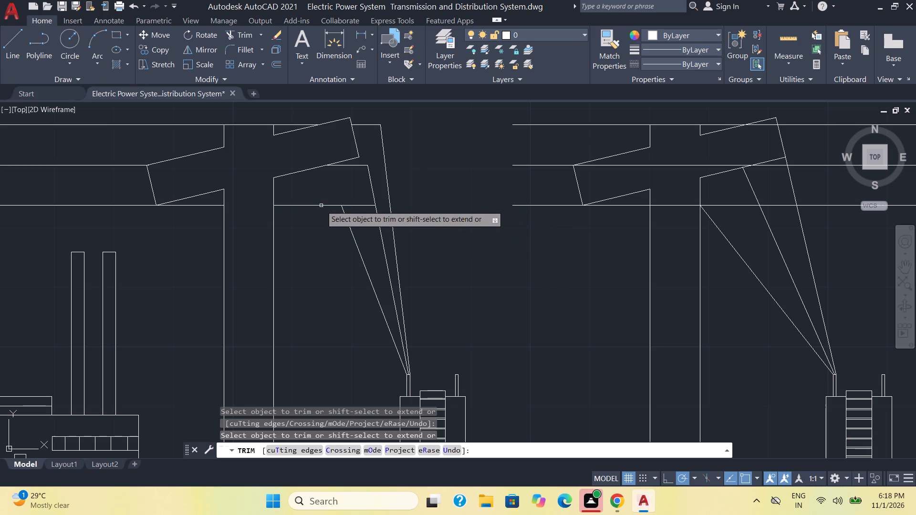
{"action": "key", "text": "Escape"}
Replace the outermost drop line with a steeper line from the same transformer terminal's outer corner up to the middle wire.
{"action": "left_click", "coordinate": [354, 242]}
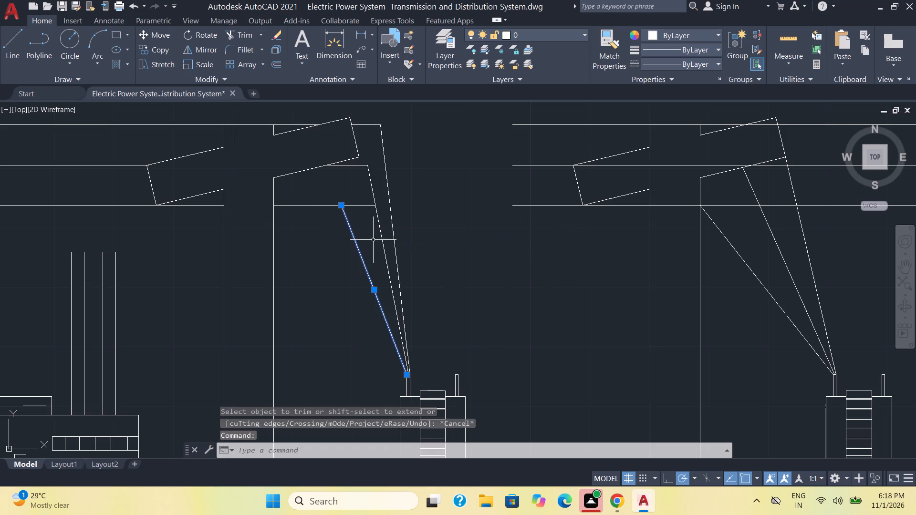
{"action": "key", "text": "Delete"}
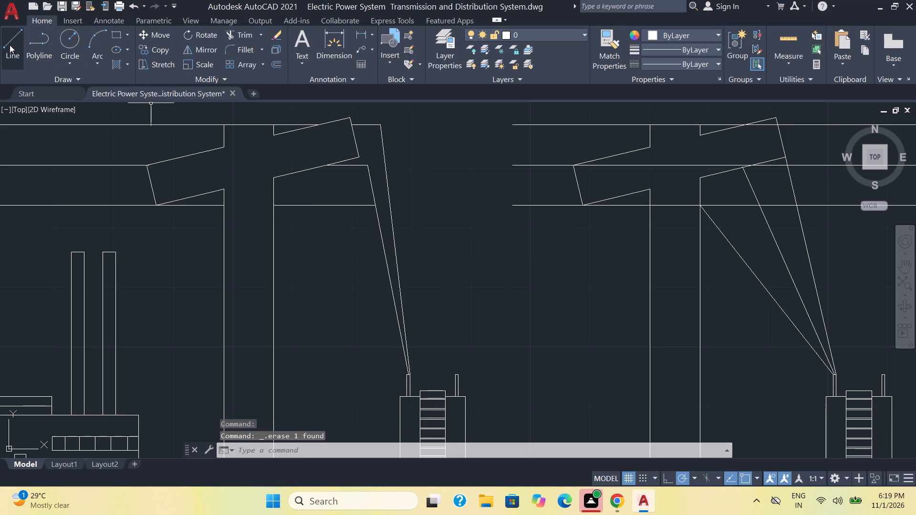
{"action": "left_click", "coordinate": [10, 45]}
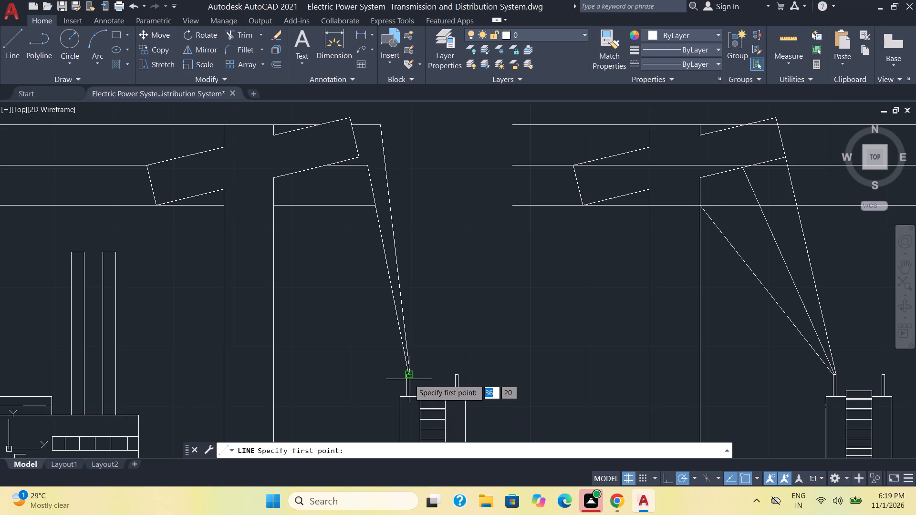
{"action": "scroll", "coordinate": [409, 379], "scroll_direction": "up", "scroll_amount": 4}
{"action": "left_click", "coordinate": [379, 354]}
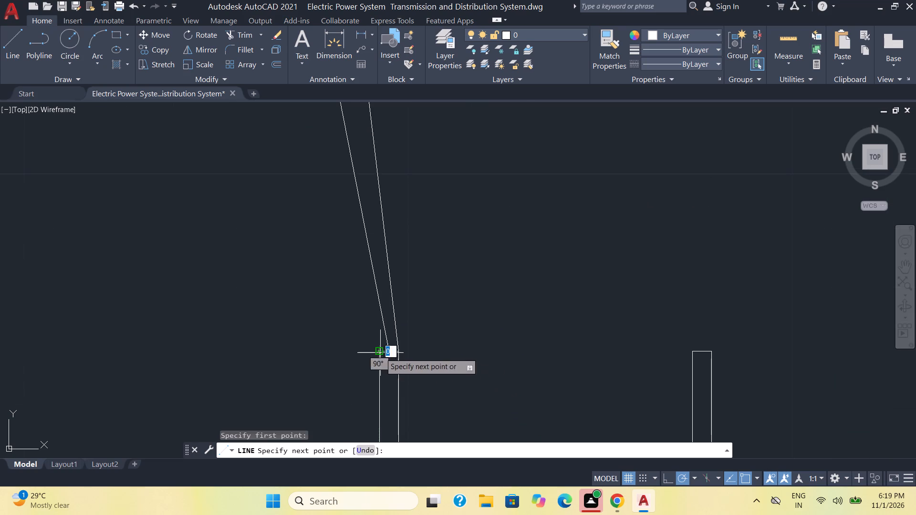
{"action": "scroll", "coordinate": [325, 243], "scroll_direction": "down", "scroll_amount": 4}
{"action": "middle_click_drag", "start_coordinate": [295, 186], "coordinate": [321, 314]}
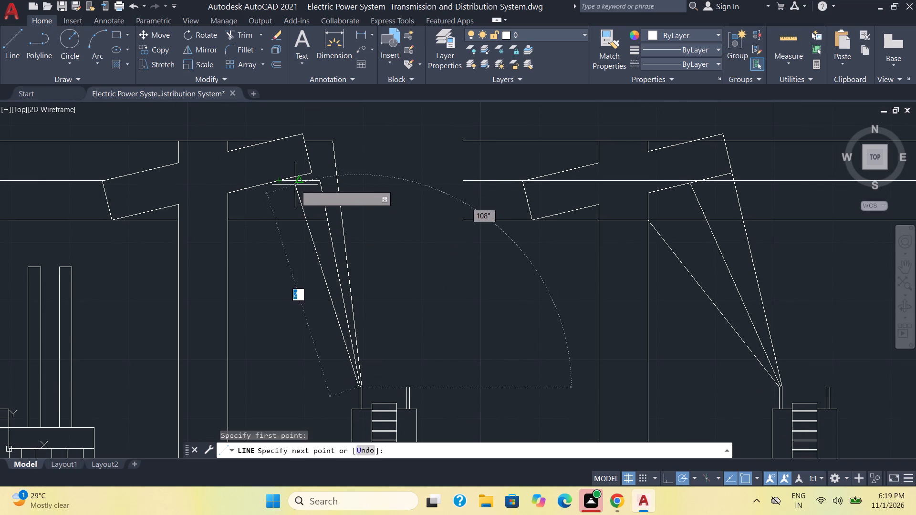
{"action": "left_click", "coordinate": [302, 183]}
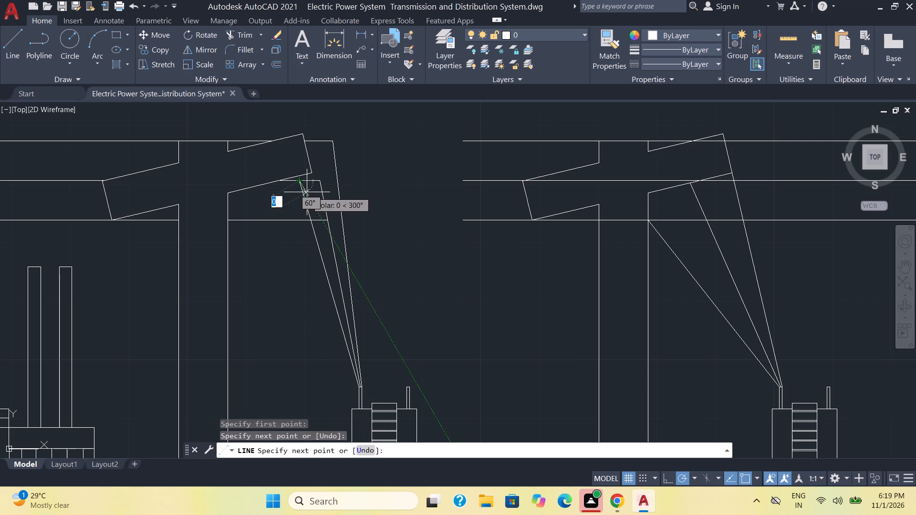
{"action": "key", "text": "Escape"}
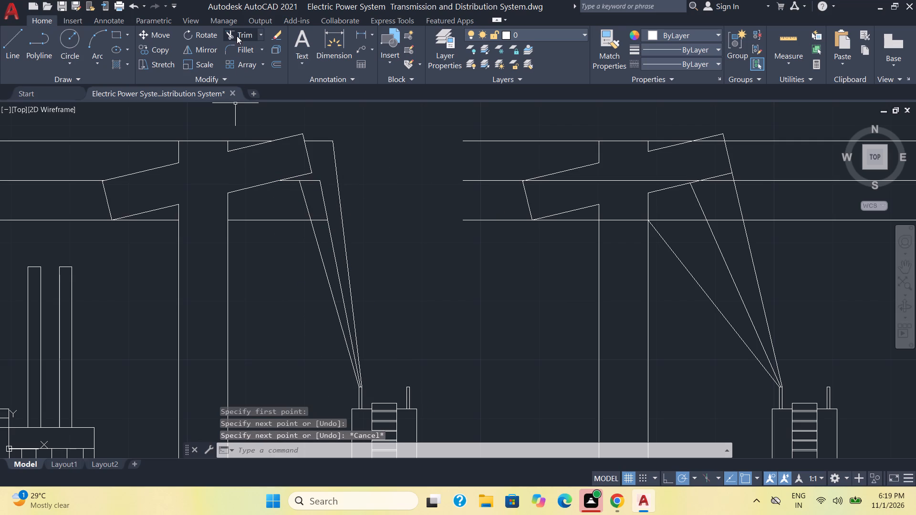
Trim the bottom wire past the new drop line and the drop line's upper part so they meet at a corner.
{"action": "left_click", "coordinate": [237, 36]}
{"action": "left_click", "coordinate": [316, 221]}
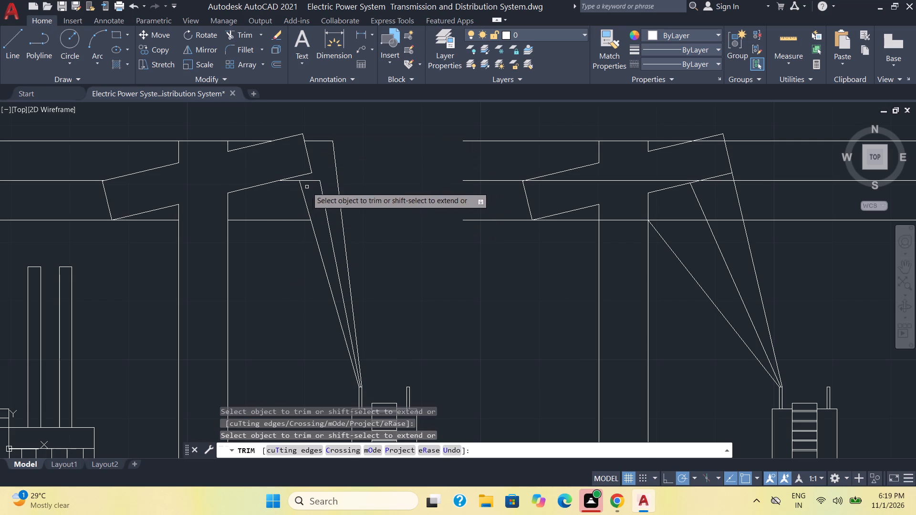
{"action": "left_click", "coordinate": [303, 192]}
{"action": "key", "text": "Escape"}
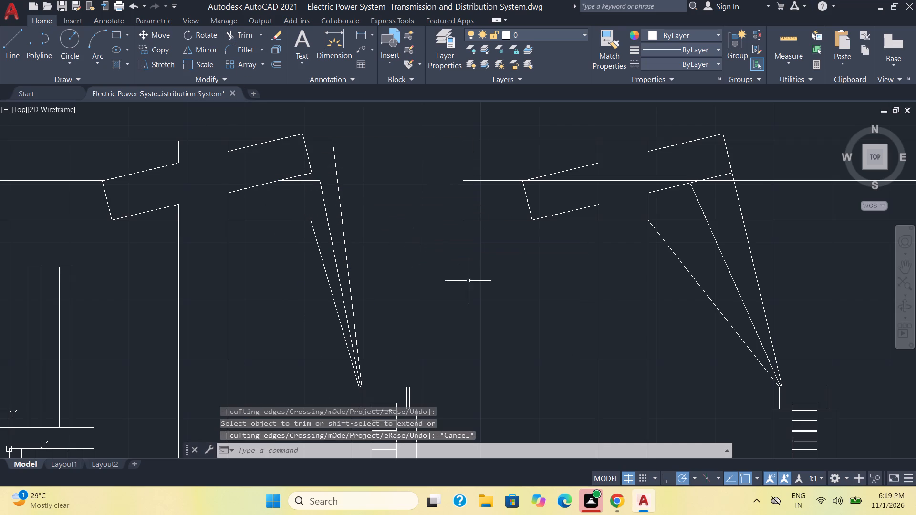
Mirror the three drop lines about the transformer's vertical centre line, keeping the originals.
{"action": "scroll", "coordinate": [471, 283], "scroll_direction": "down", "scroll_amount": 2}
{"action": "scroll", "coordinate": [479, 312], "scroll_direction": "up", "scroll_amount": 1}
{"action": "left_click", "coordinate": [416, 309]}
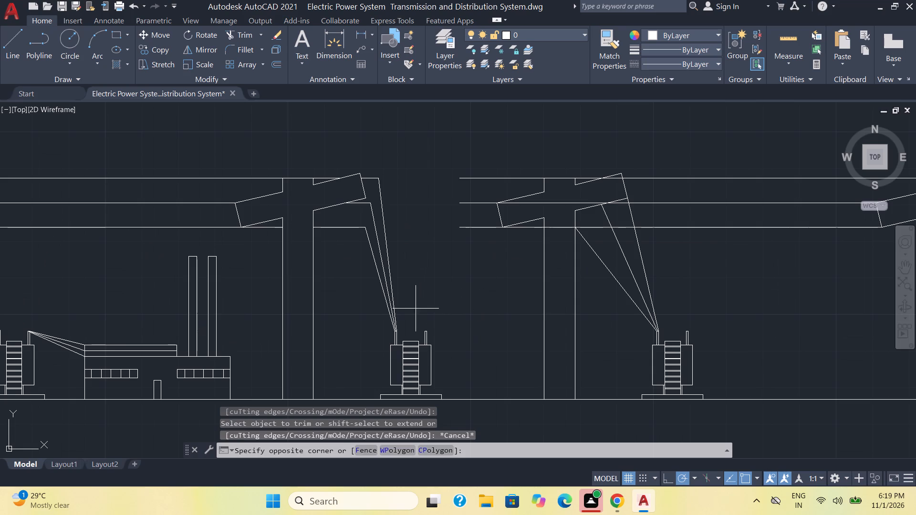
{"action": "left_click", "coordinate": [336, 274]}
{"action": "left_click", "coordinate": [197, 46]}
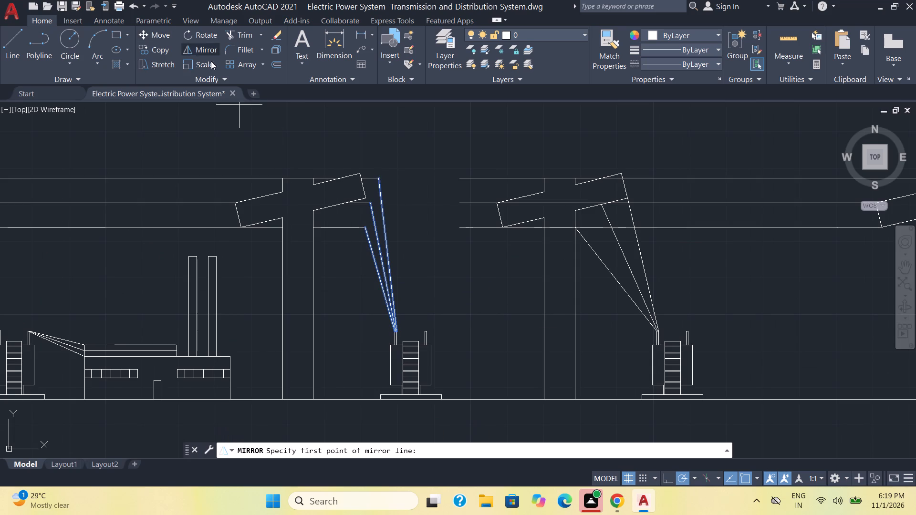
{"action": "left_click", "coordinate": [409, 341]}
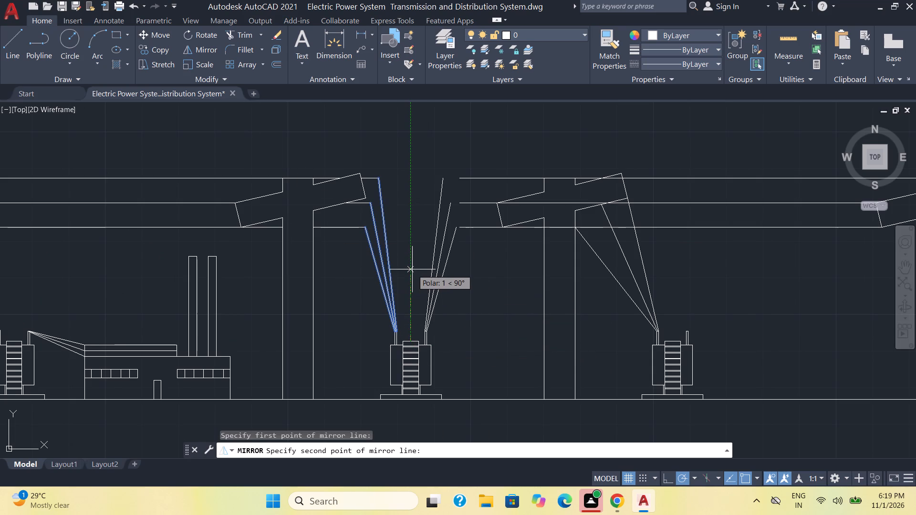
{"action": "left_click", "coordinate": [412, 269]}
{"action": "left_click_drag", "start_coordinate": [444, 312], "coordinate": [412, 269]}
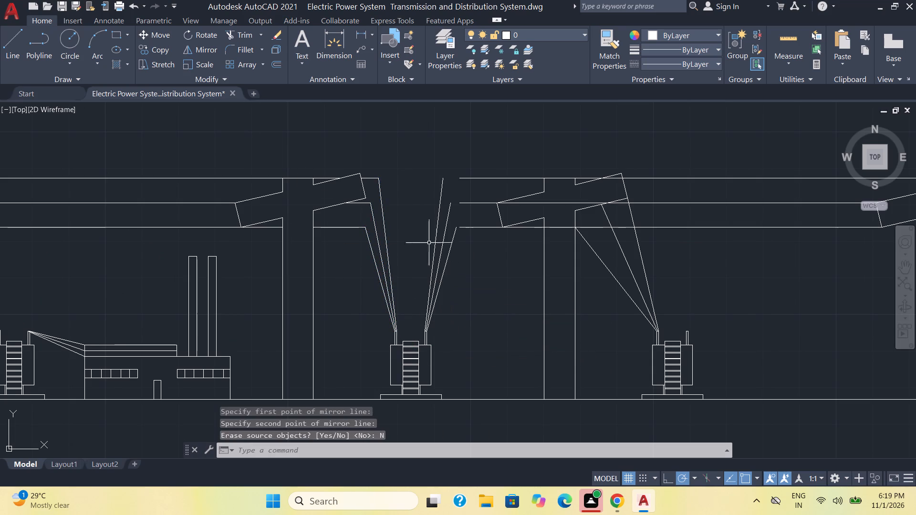
Draw three short horizontal lines joining the mirrored drop lines' upper ends to the cut ends of the top, middle and bottom wires.
{"action": "left_click", "coordinate": [8, 41]}
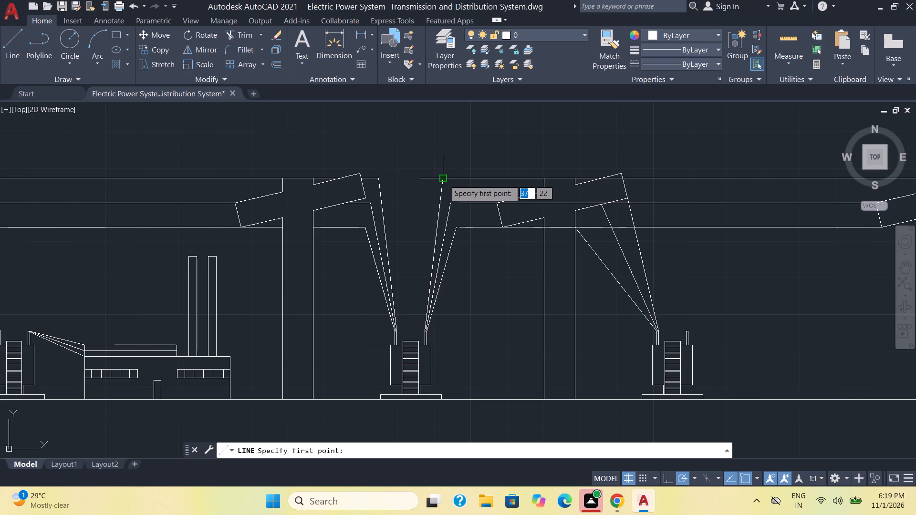
{"action": "left_click", "coordinate": [444, 180]}
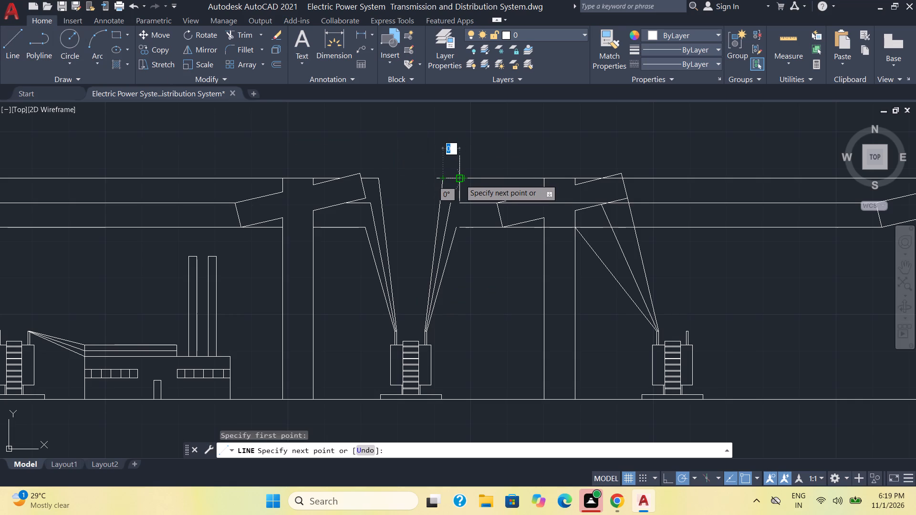
{"action": "left_click", "coordinate": [460, 179]}
{"action": "key", "text": "space"}
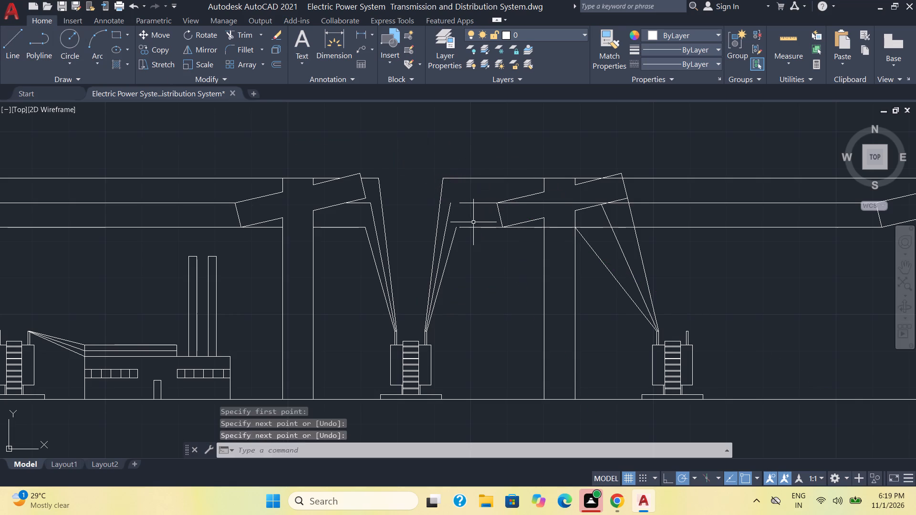
{"action": "key", "text": "space"}
{"action": "left_click", "coordinate": [451, 204]}
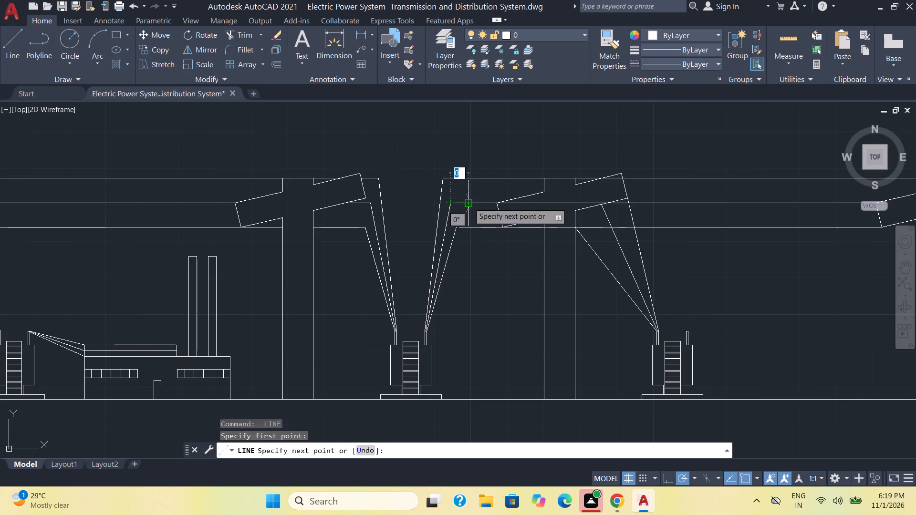
{"action": "scroll", "coordinate": [462, 203], "scroll_direction": "up", "scroll_amount": 3}
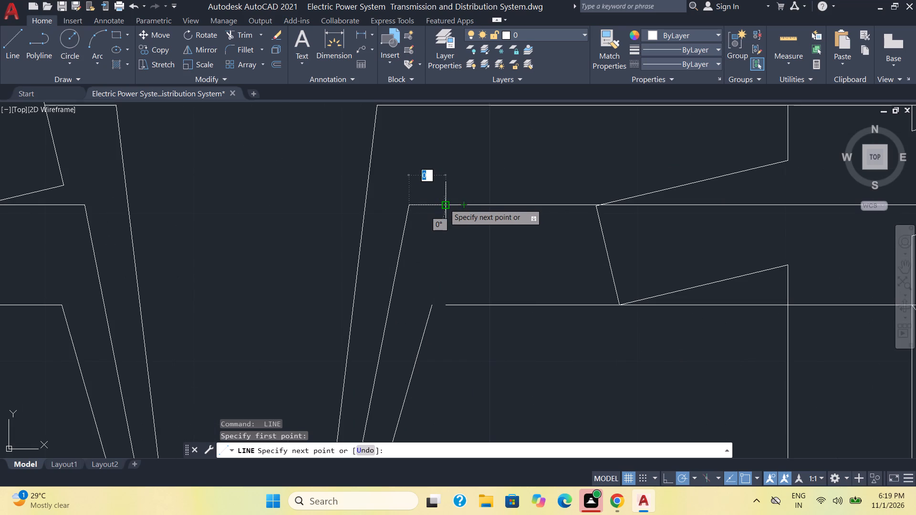
{"action": "left_click", "coordinate": [444, 204]}
{"action": "key", "text": "space"}
{"action": "key", "text": "space"}
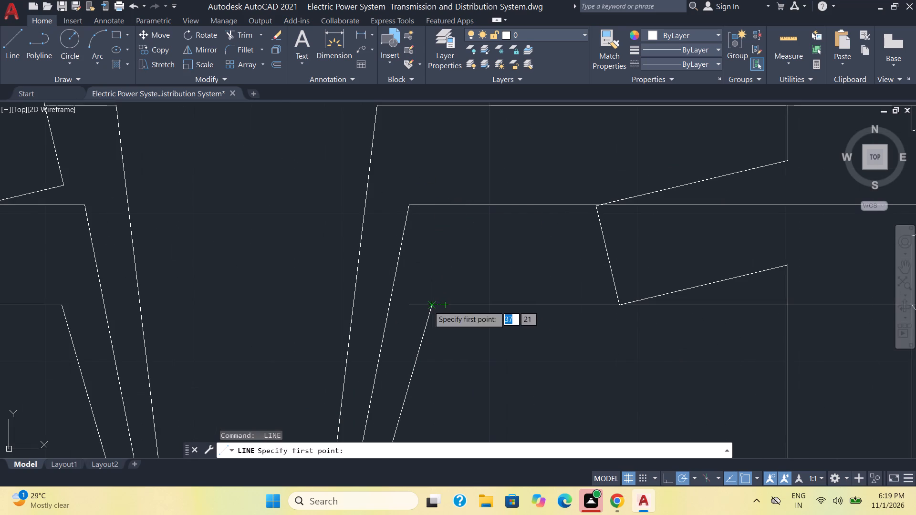
{"action": "left_click", "coordinate": [428, 306]}
{"action": "left_click", "coordinate": [444, 303]}
{"action": "key", "text": "space"}
{"action": "scroll", "coordinate": [515, 328], "scroll_direction": "down", "scroll_amount": 3}
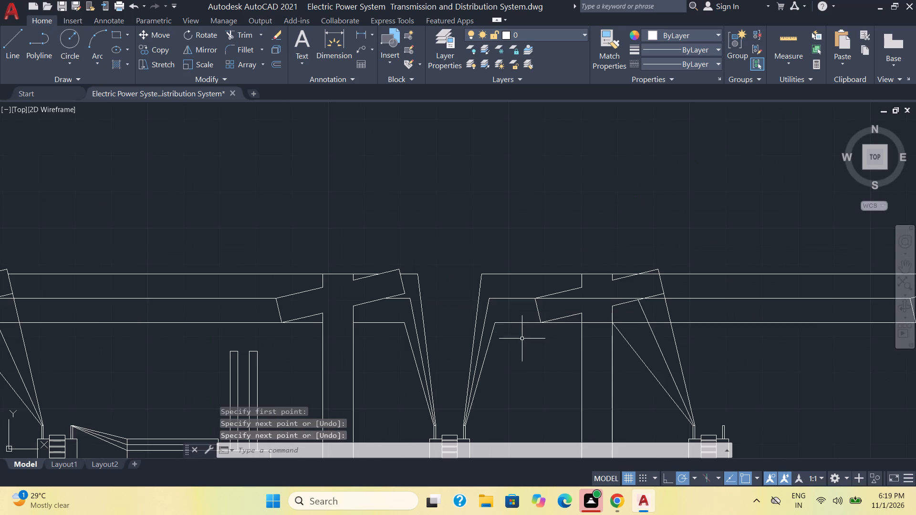
Trim the middle and bottom wires where they pass through the crossarm and post of the pole before the last transformer.
{"action": "scroll", "coordinate": [528, 353], "scroll_direction": "down", "scroll_amount": 1}
{"action": "middle_click_drag", "start_coordinate": [528, 371], "coordinate": [441, 289]}
{"action": "scroll", "coordinate": [528, 371], "scroll_direction": "down", "scroll_amount": 1}
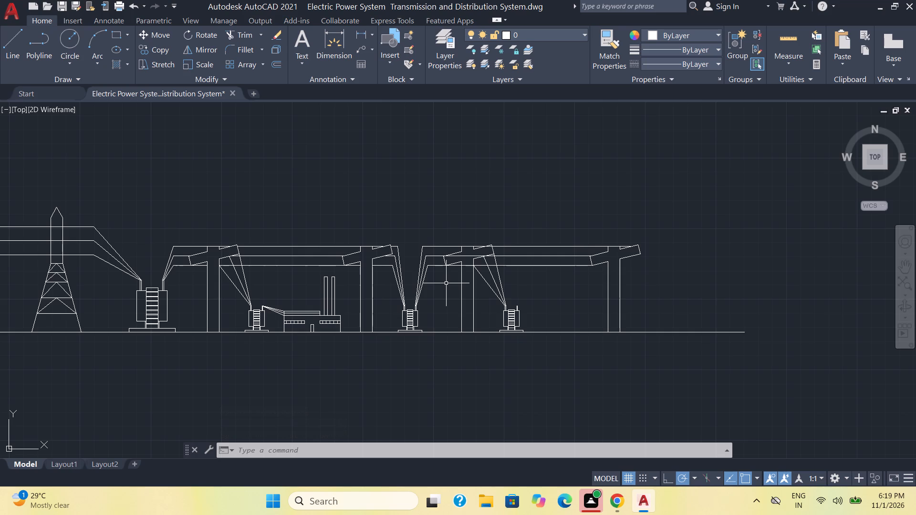
{"action": "scroll", "coordinate": [554, 347], "scroll_direction": "up", "scroll_amount": 2}
{"action": "middle_click_drag", "start_coordinate": [555, 259], "coordinate": [550, 275]}
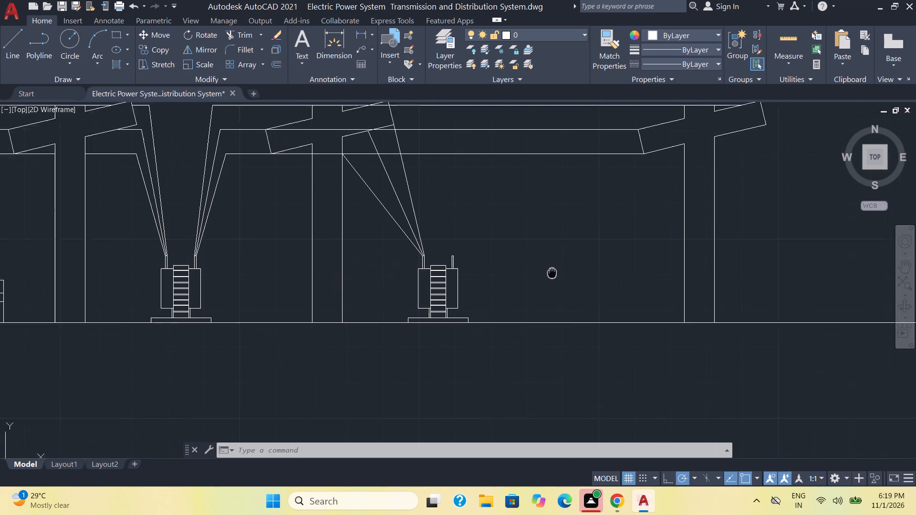
{"action": "middle_click_drag", "start_coordinate": [550, 275], "coordinate": [490, 358]}
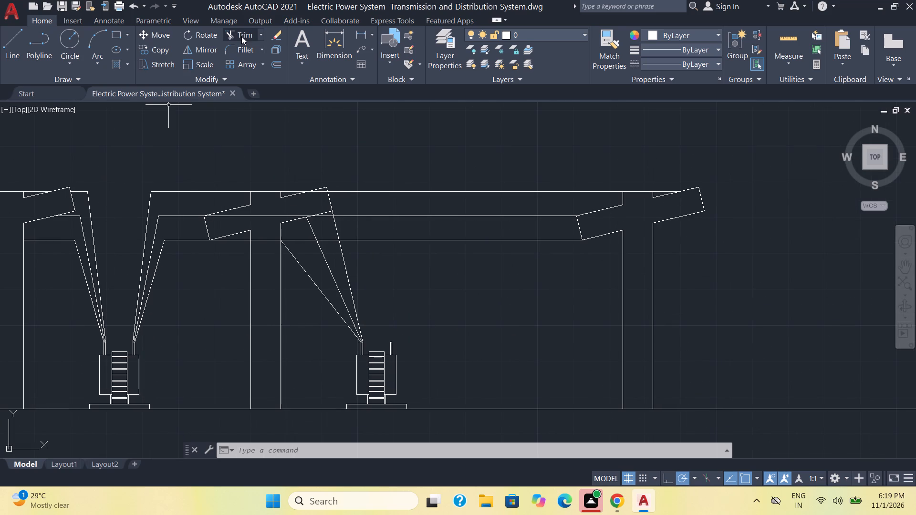
{"action": "left_click", "coordinate": [241, 35]}
{"action": "left_click", "coordinate": [261, 216]}
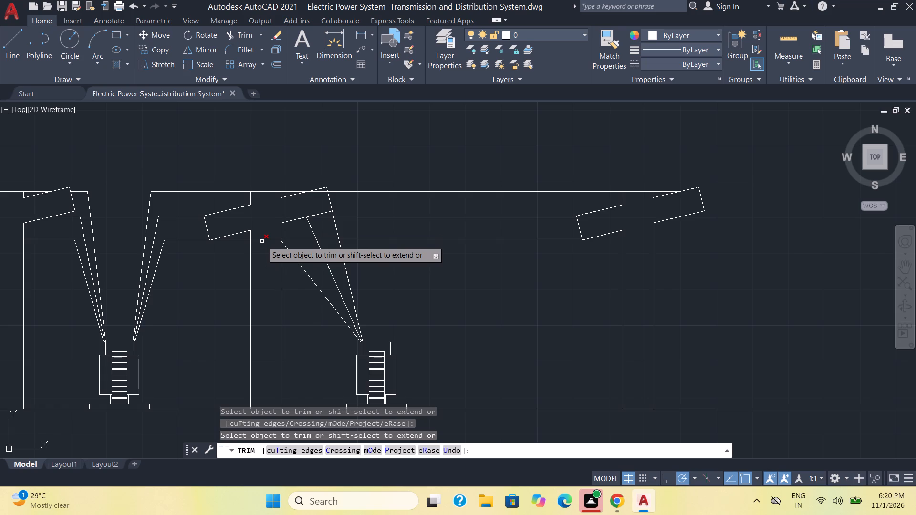
{"action": "left_click", "coordinate": [262, 241]}
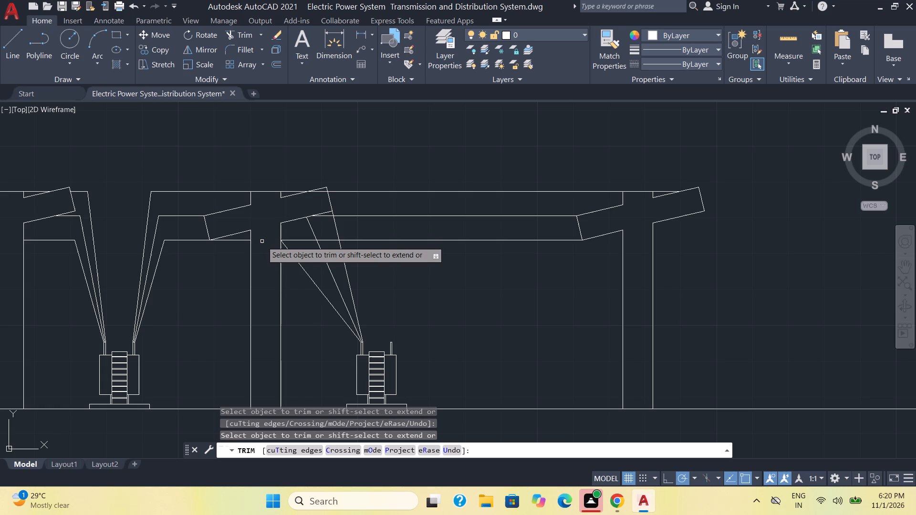
Trim away the three slanted drop lines running from that pole to the last transformer.
{"action": "left_click", "coordinate": [321, 313]}
{"action": "left_click", "coordinate": [358, 290]}
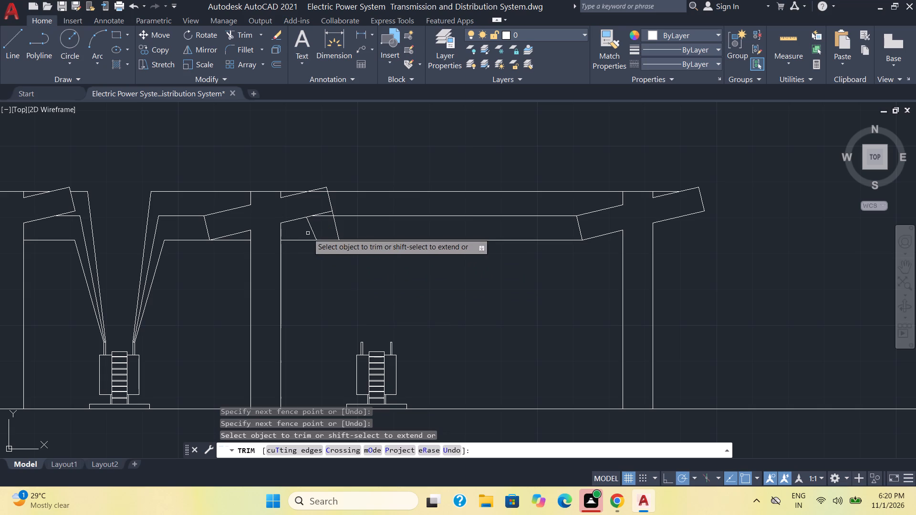
{"action": "left_click_drag", "start_coordinate": [302, 233], "coordinate": [351, 228]}
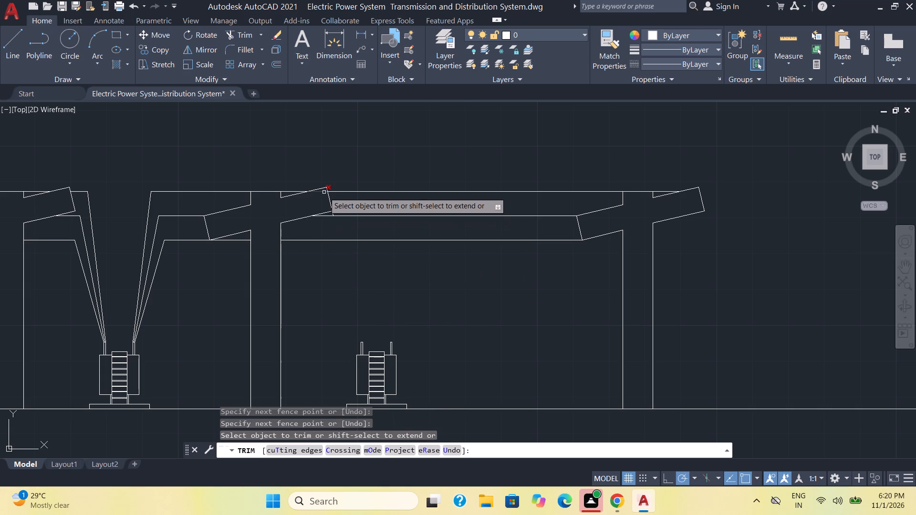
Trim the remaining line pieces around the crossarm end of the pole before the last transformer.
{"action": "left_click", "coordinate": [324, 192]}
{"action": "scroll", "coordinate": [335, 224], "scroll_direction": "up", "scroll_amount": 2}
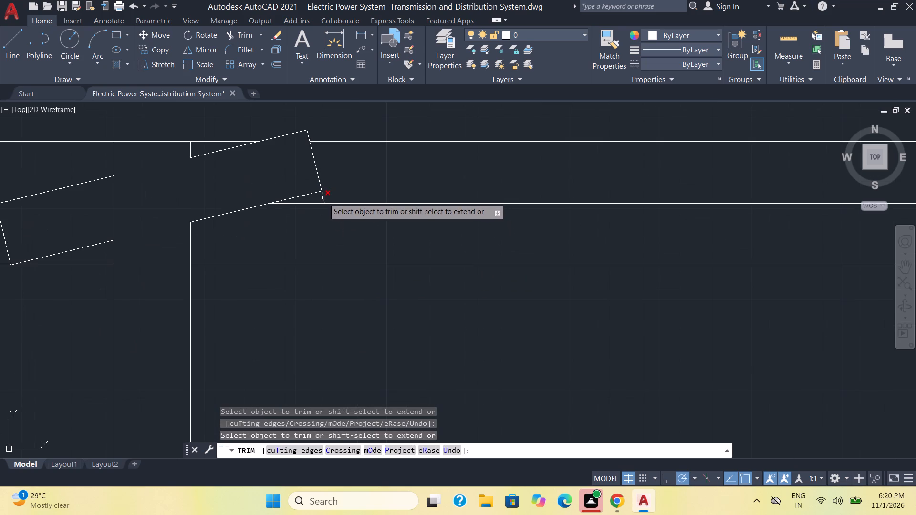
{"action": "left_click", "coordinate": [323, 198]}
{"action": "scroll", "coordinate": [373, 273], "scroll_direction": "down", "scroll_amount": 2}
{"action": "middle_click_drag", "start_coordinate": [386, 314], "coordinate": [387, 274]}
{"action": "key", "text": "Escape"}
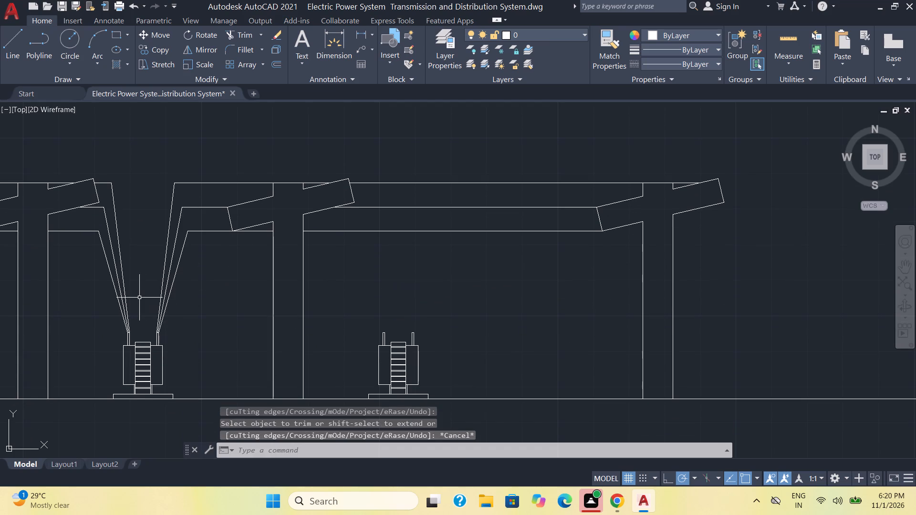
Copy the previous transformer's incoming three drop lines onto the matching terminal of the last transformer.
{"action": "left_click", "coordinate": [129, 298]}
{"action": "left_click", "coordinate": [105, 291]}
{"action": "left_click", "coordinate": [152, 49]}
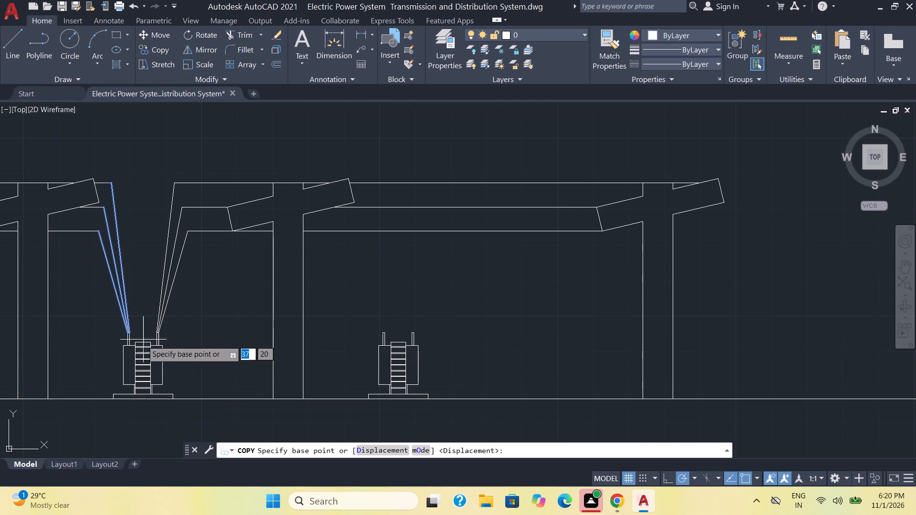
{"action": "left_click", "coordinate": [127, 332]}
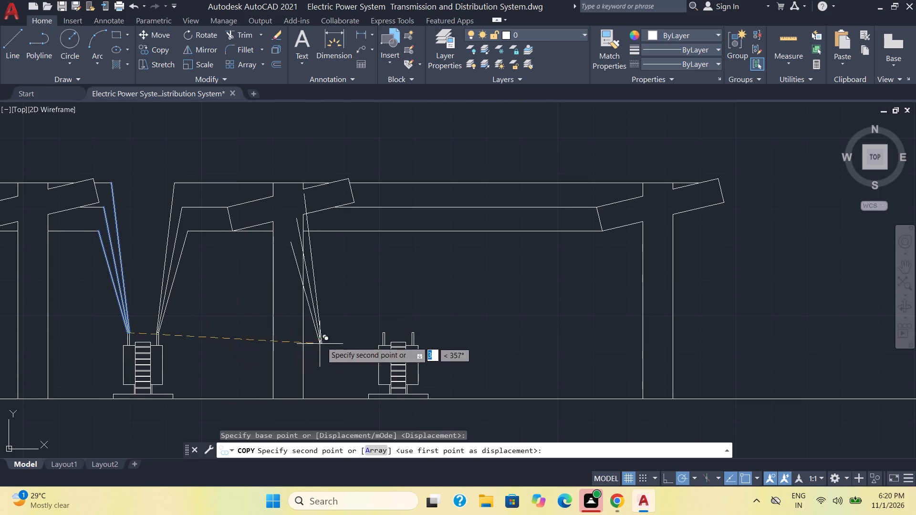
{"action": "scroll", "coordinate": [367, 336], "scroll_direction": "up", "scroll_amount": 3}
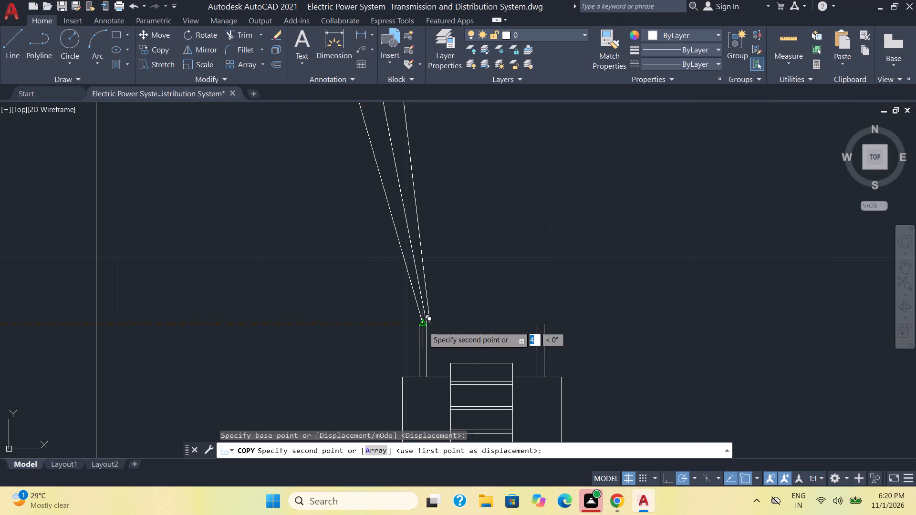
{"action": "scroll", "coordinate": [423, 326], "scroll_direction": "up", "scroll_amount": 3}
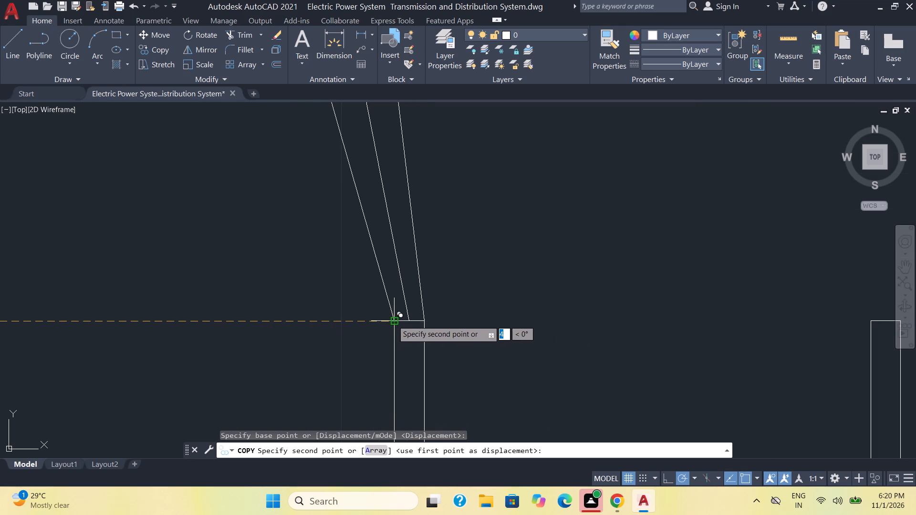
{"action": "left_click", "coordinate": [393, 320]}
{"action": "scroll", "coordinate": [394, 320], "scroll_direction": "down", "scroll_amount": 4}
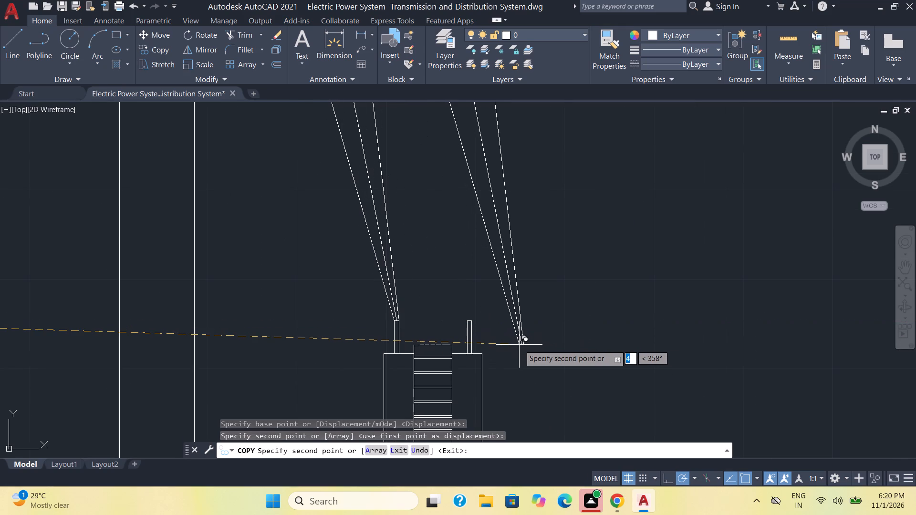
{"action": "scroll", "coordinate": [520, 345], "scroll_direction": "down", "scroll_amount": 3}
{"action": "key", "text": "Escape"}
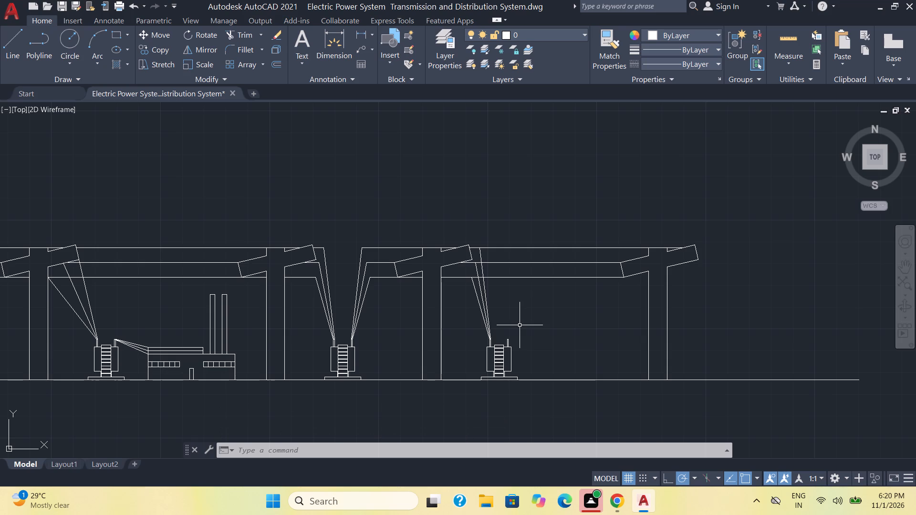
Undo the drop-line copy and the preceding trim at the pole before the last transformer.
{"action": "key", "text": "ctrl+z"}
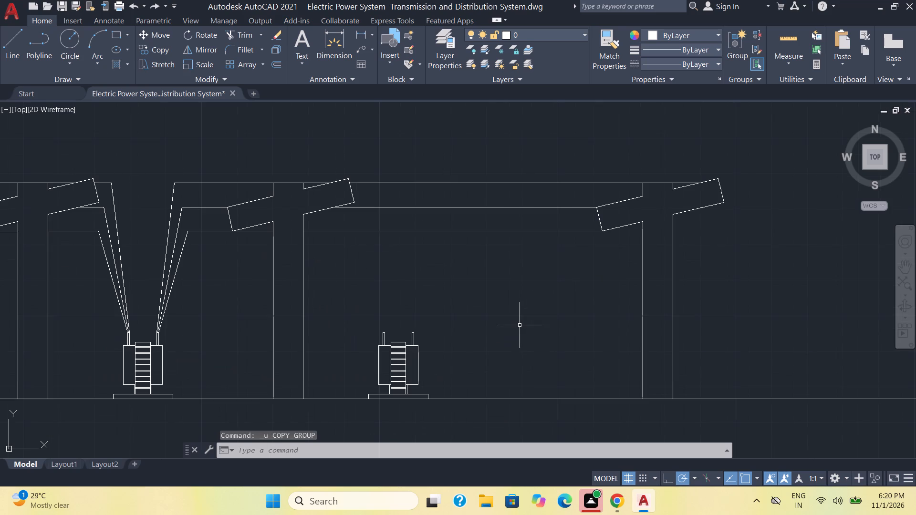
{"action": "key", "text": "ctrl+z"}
Draw an upright rectangle about 2 units high between the last transformer and the end pole as a building outline.
{"action": "scroll", "coordinate": [520, 325], "scroll_direction": "down", "scroll_amount": 1}
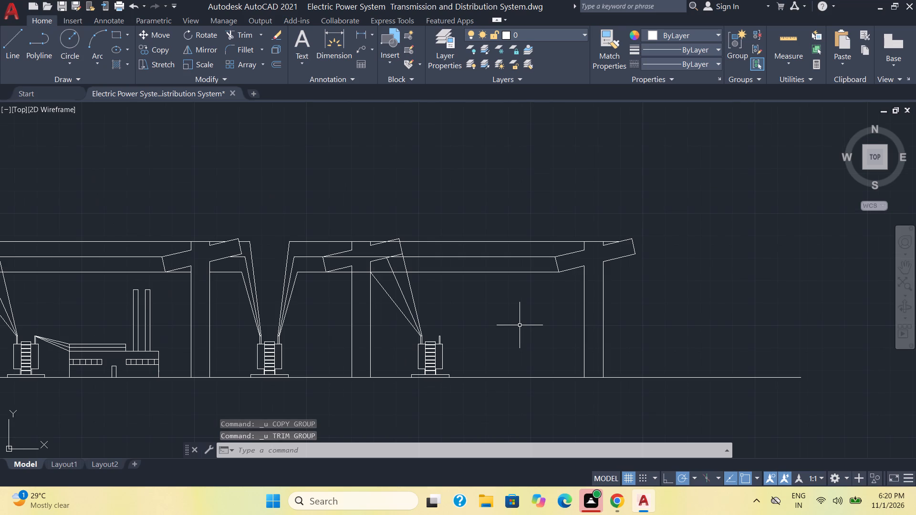
{"action": "middle_click_drag", "start_coordinate": [521, 325], "coordinate": [444, 312]}
{"action": "scroll", "coordinate": [443, 312], "scroll_direction": "up", "scroll_amount": 1}
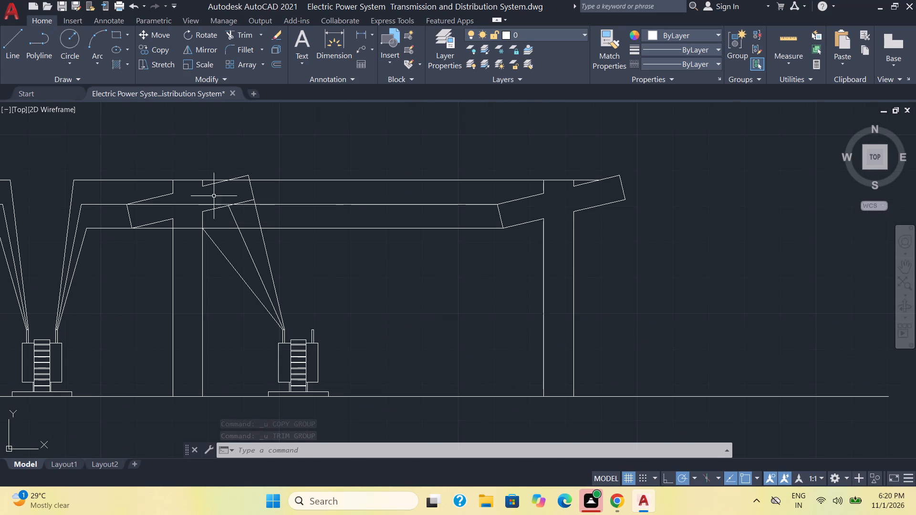
{"action": "left_click", "coordinate": [116, 36]}
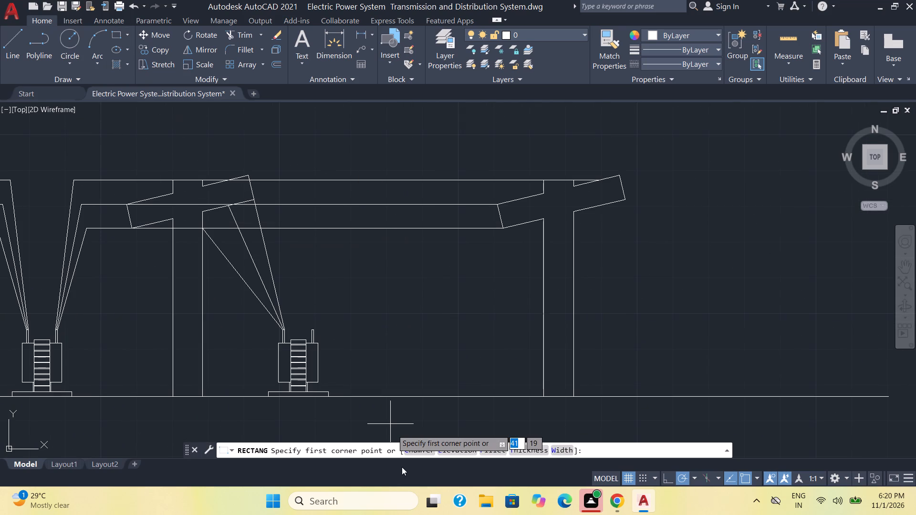
{"action": "left_click", "coordinate": [356, 268]}
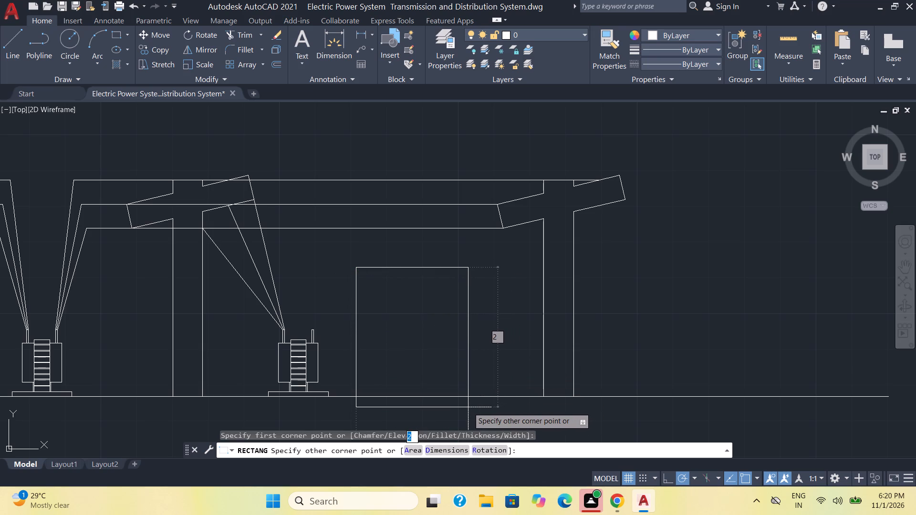
{"action": "left_click", "coordinate": [468, 407]}
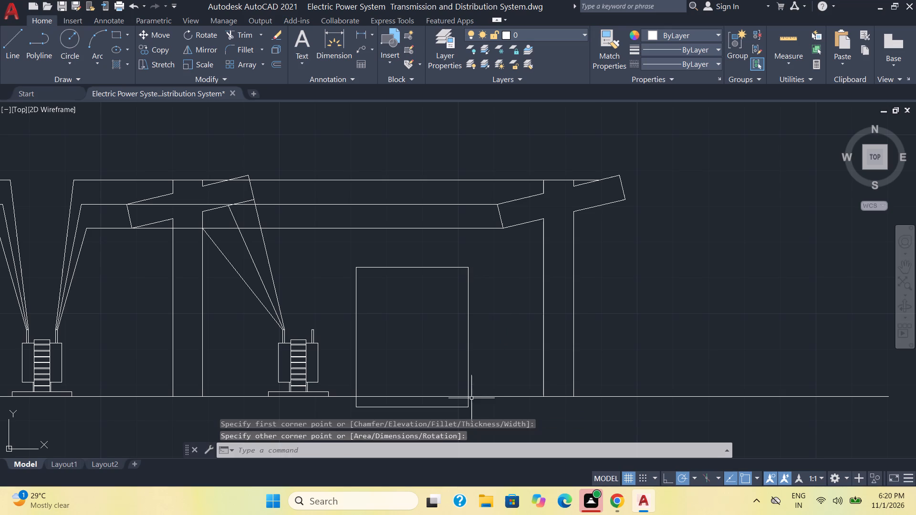
Move the building rectangle by its bottom midpoint so its base sits on the ground line, slightly nearer the end pole.
{"action": "left_click", "coordinate": [485, 359]}
{"action": "left_click", "coordinate": [456, 349]}
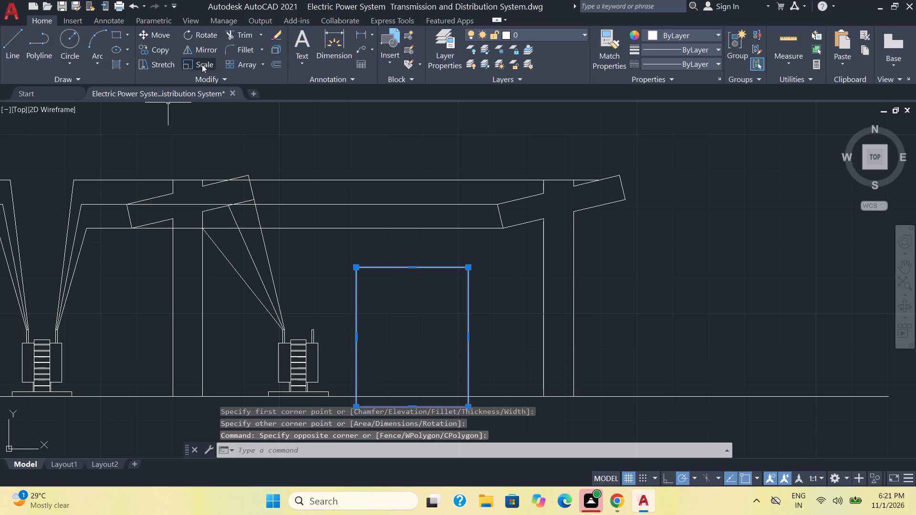
{"action": "left_click", "coordinate": [147, 36]}
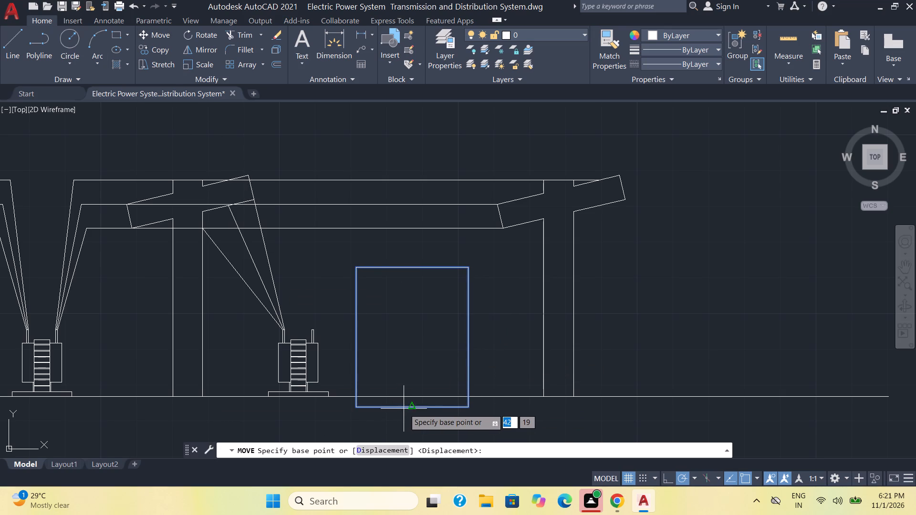
{"action": "left_click", "coordinate": [415, 410]}
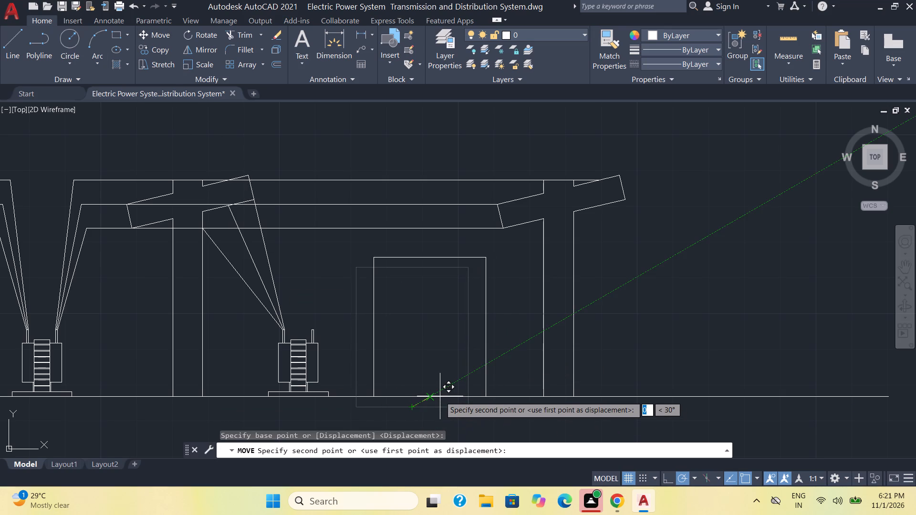
{"action": "left_click", "coordinate": [440, 396]}
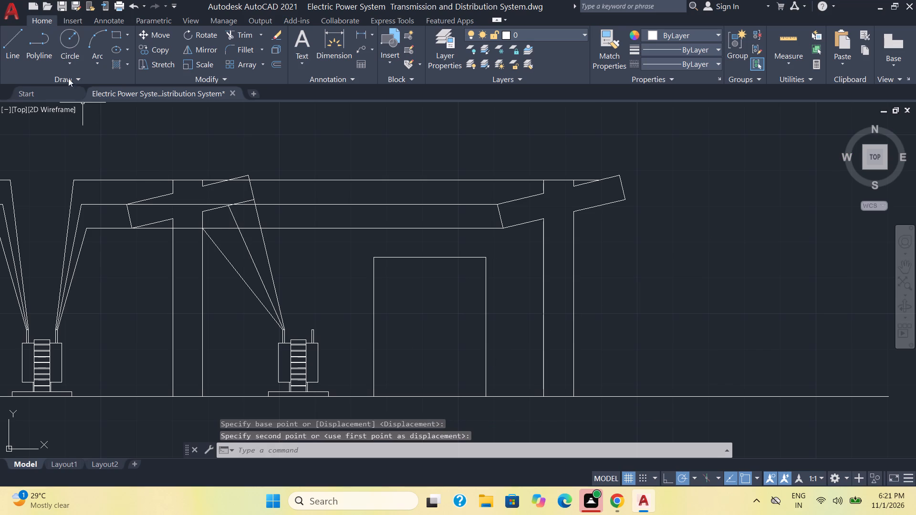
Draw a narrow door rectangle about 1 unit high inside the building, near its side facing the end pole.
{"action": "left_click", "coordinate": [114, 34]}
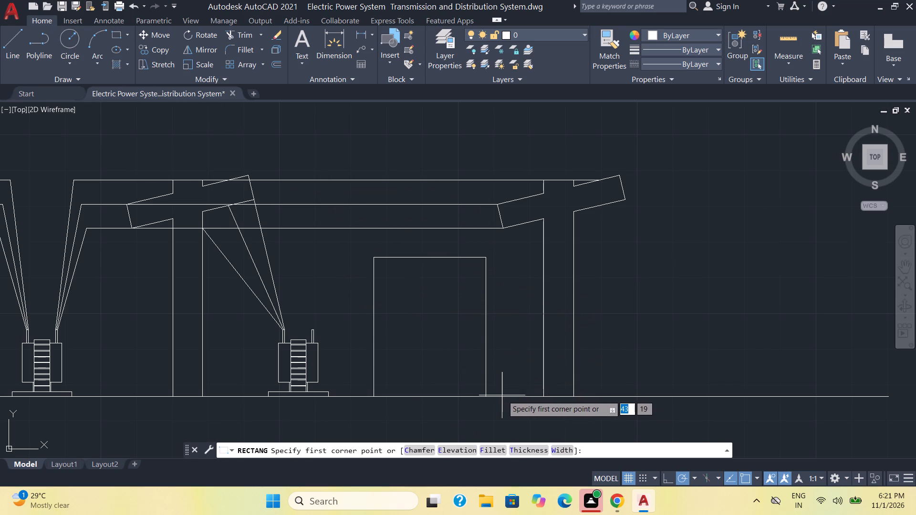
{"action": "scroll", "coordinate": [461, 399], "scroll_direction": "up", "scroll_amount": 3}
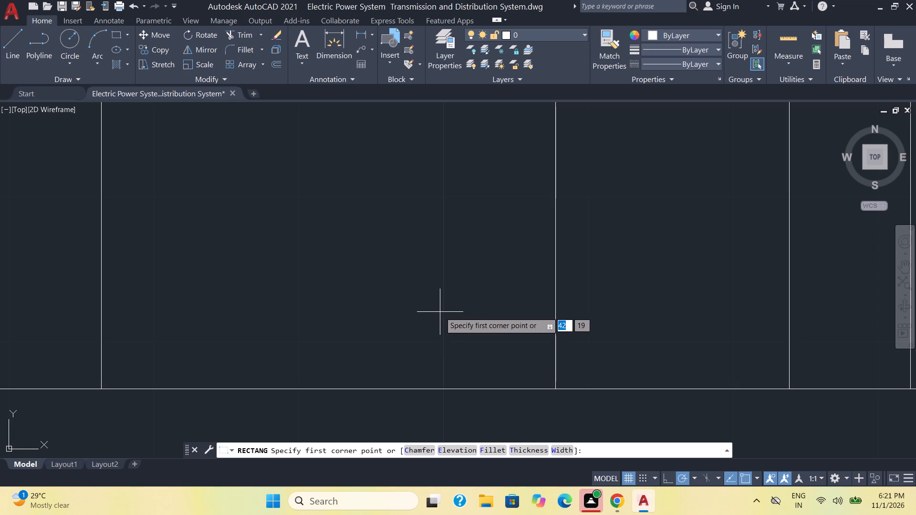
{"action": "scroll", "coordinate": [440, 312], "scroll_direction": "down", "scroll_amount": 1}
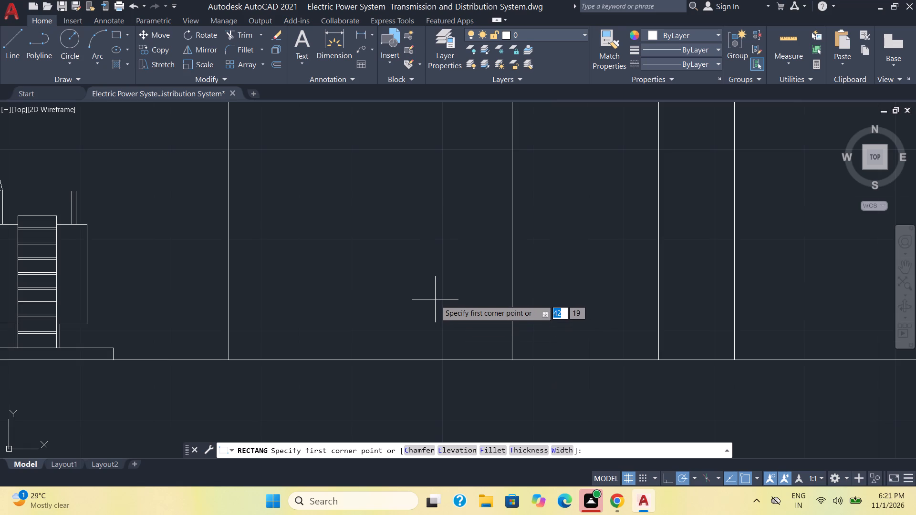
{"action": "left_click", "coordinate": [421, 276]}
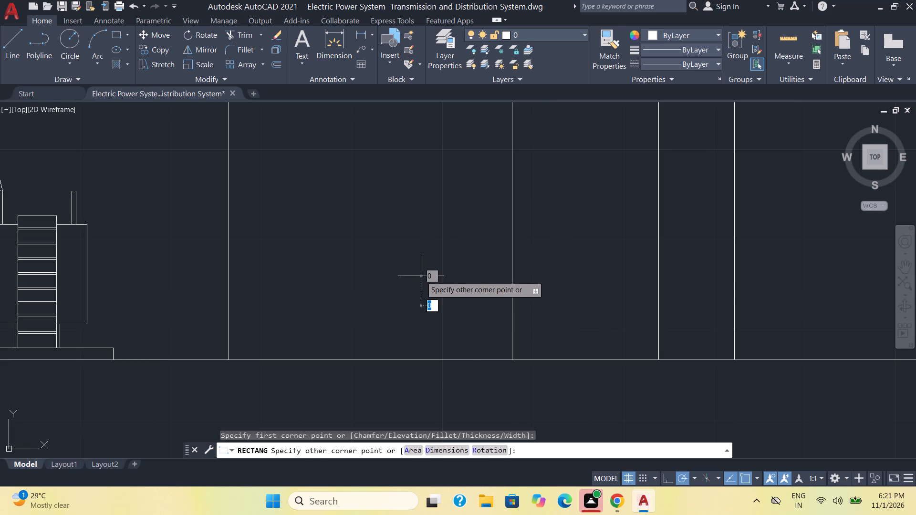
{"action": "left_click", "coordinate": [459, 374]}
Move the door rectangle straight up by its bottom midpoint so its base rests on the ground line.
{"action": "left_click", "coordinate": [462, 380]}
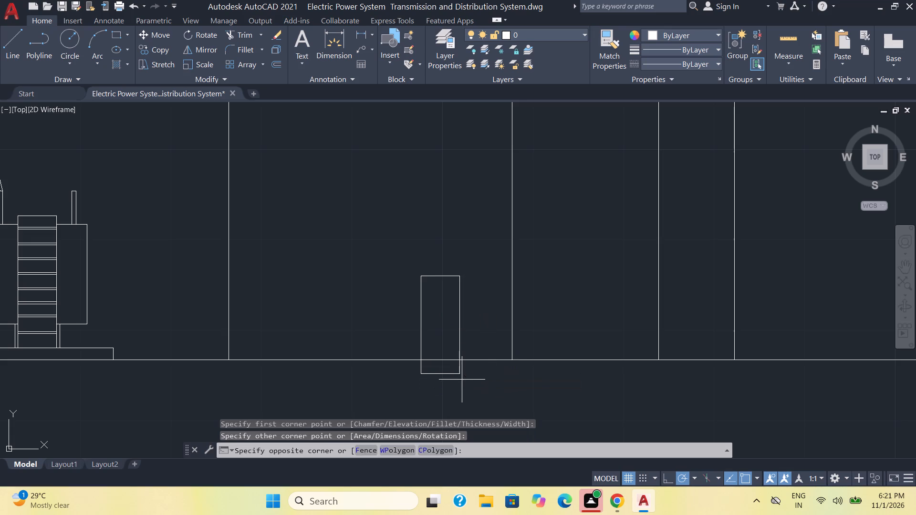
{"action": "left_click", "coordinate": [452, 375]}
{"action": "left_click", "coordinate": [441, 380]}
{"action": "left_click", "coordinate": [432, 372]}
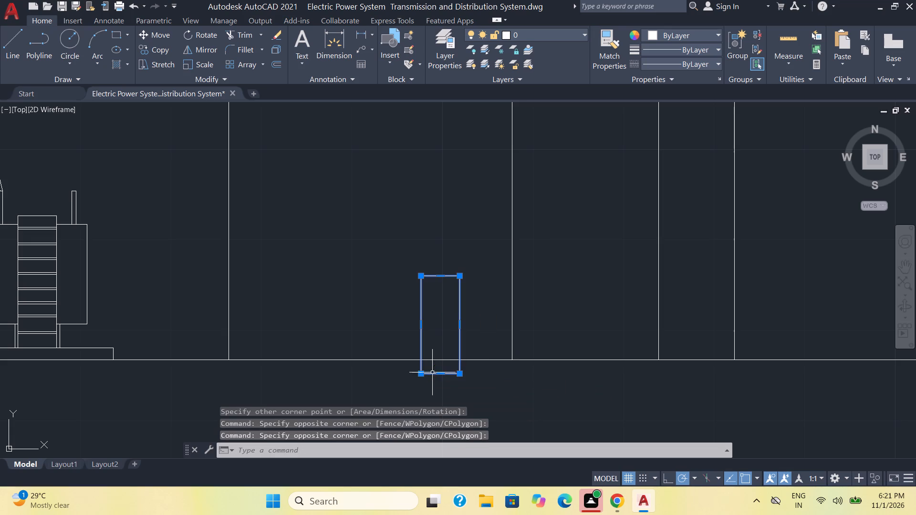
{"action": "left_click", "coordinate": [158, 33]}
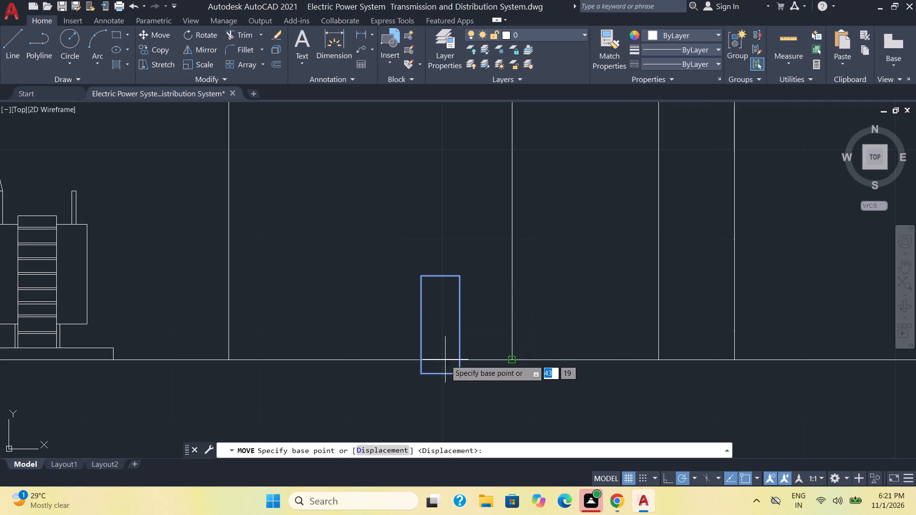
{"action": "left_click", "coordinate": [440, 378]}
{"action": "left_click", "coordinate": [441, 362]}
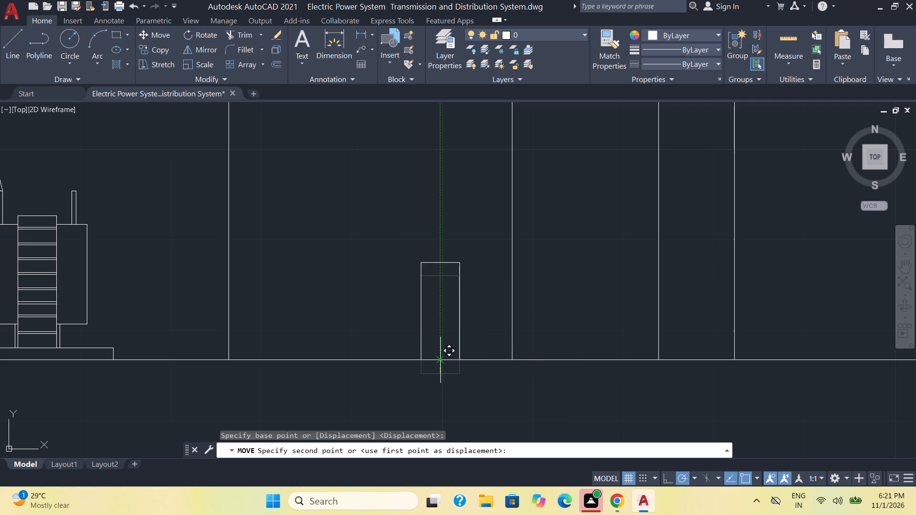
Draw a long, shallow window rectangle about 1 unit wide just below the building's top edge.
{"action": "scroll", "coordinate": [470, 319], "scroll_direction": "down", "scroll_amount": 1}
{"action": "scroll", "coordinate": [405, 222], "scroll_direction": "down", "scroll_amount": 1}
{"action": "middle_click_drag", "start_coordinate": [407, 223], "coordinate": [409, 224]}
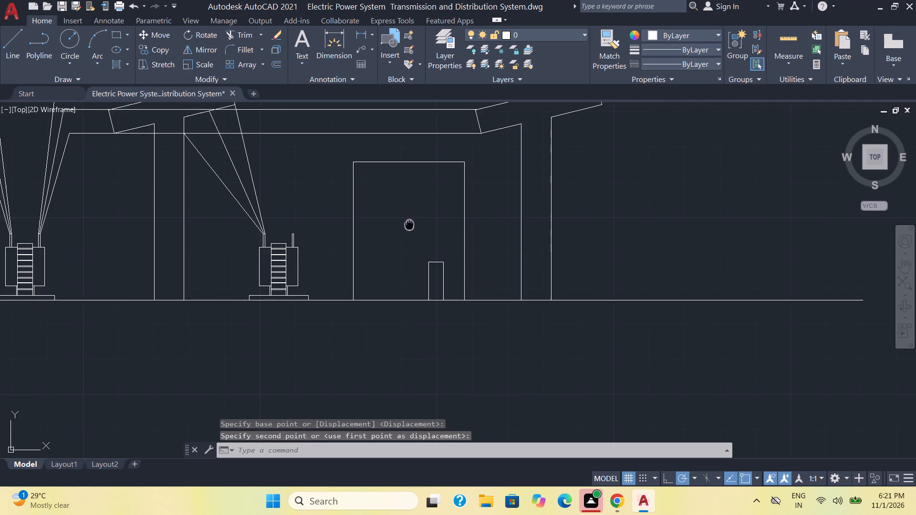
{"action": "middle_click_drag", "start_coordinate": [409, 224], "coordinate": [426, 265]}
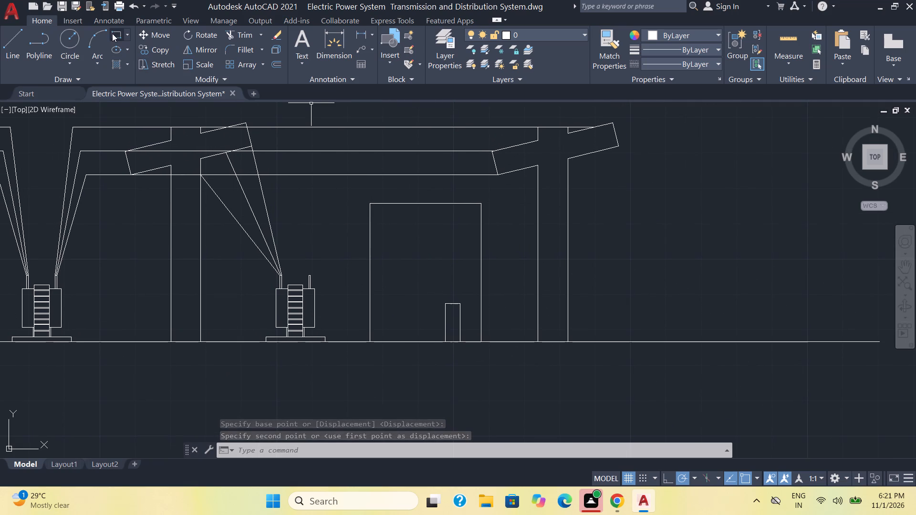
{"action": "left_click", "coordinate": [112, 33]}
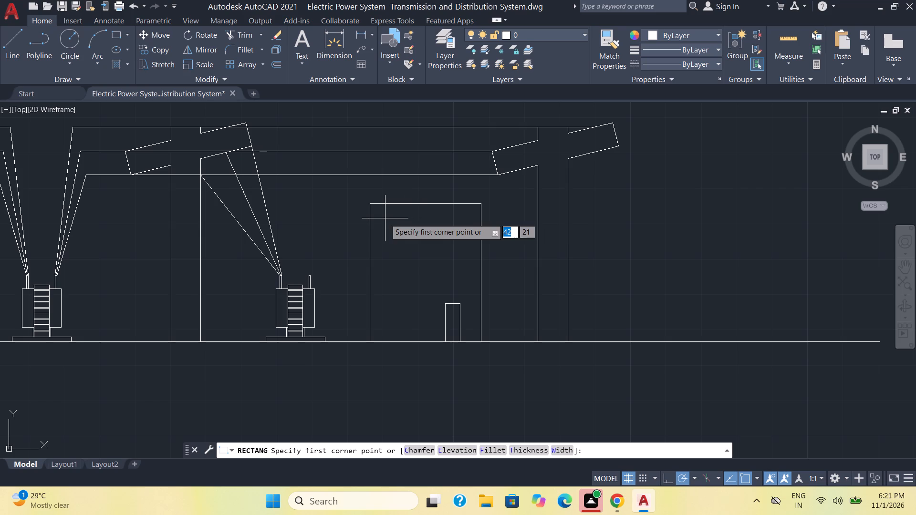
{"action": "left_click", "coordinate": [385, 218]}
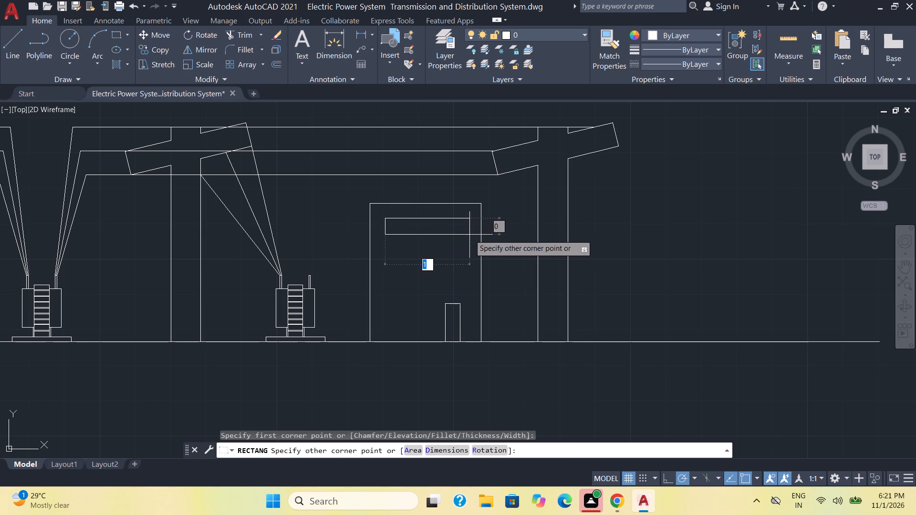
{"action": "left_click", "coordinate": [469, 235]}
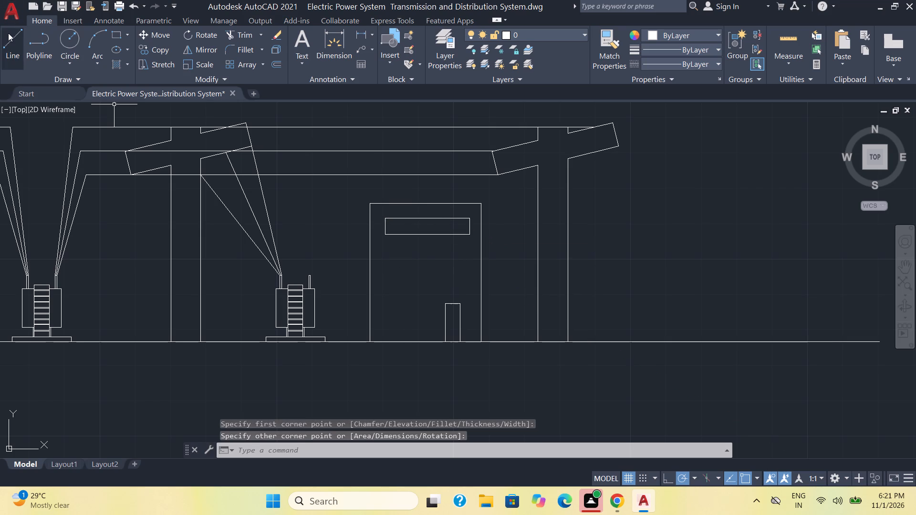
Draw a vertical line between the window rectangle's bottom and top midpoints to split it into two panes.
{"action": "left_click", "coordinate": [7, 39]}
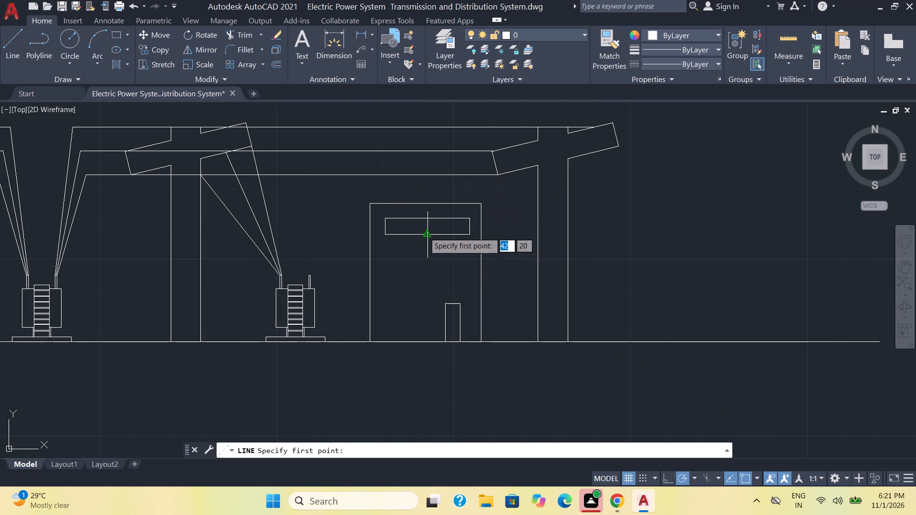
{"action": "left_click", "coordinate": [424, 232]}
{"action": "left_click", "coordinate": [425, 216]}
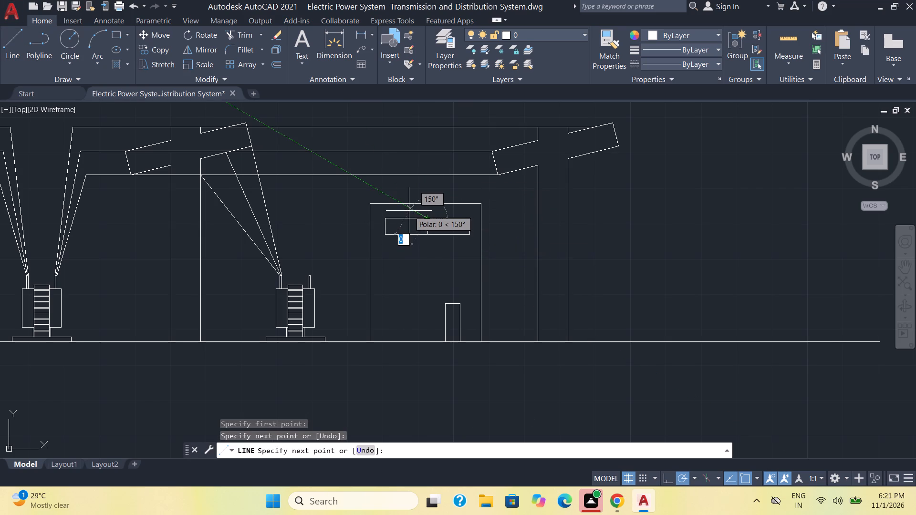
{"action": "key", "text": "space"}
Copy the window rectangle by its bottom midpoint about 1 unit straight down as a second window row, without the divider.
{"action": "left_click", "coordinate": [448, 244]}
{"action": "left_click", "coordinate": [434, 227]}
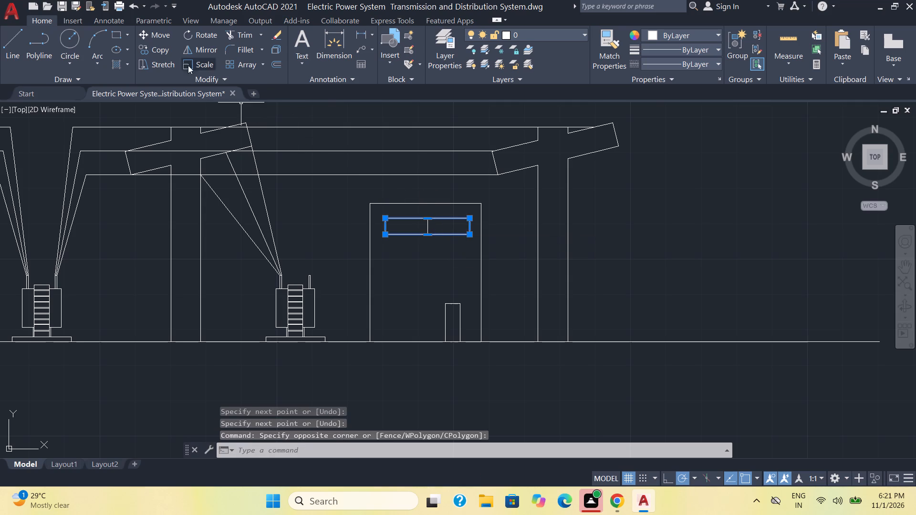
{"action": "left_click", "coordinate": [156, 51]}
{"action": "left_click", "coordinate": [425, 234]}
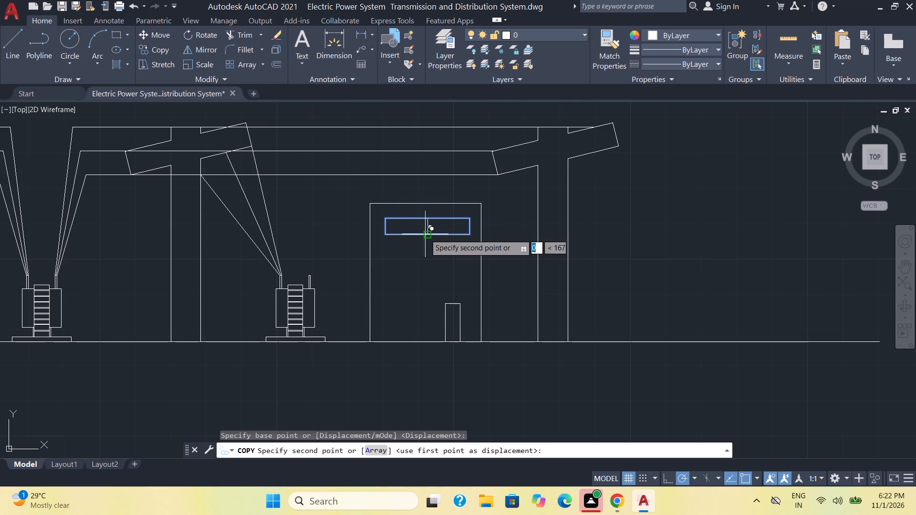
{"action": "left_click", "coordinate": [430, 272]}
{"action": "key", "text": "Escape"}
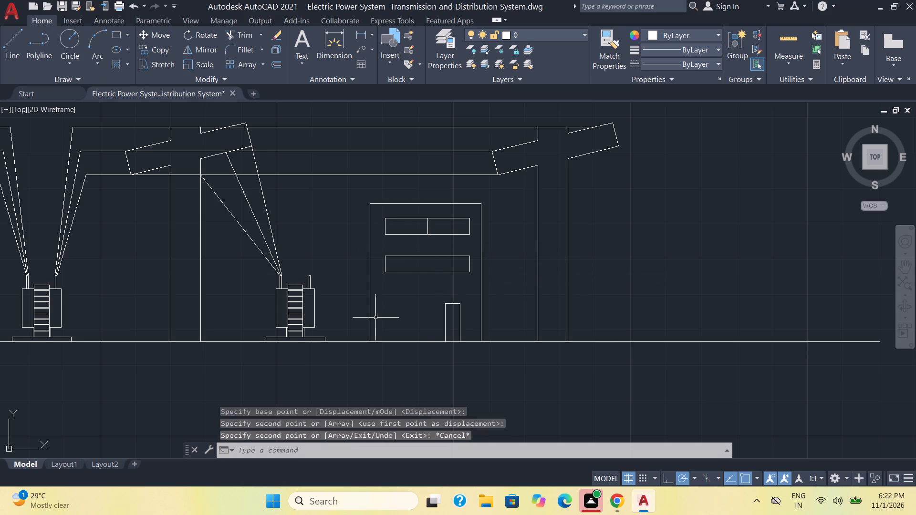
Draw a wire at about 20° from the outer top corner of the last transformer's building-side bushing to just inside the building's near wall.
{"action": "scroll", "coordinate": [375, 318], "scroll_direction": "up", "scroll_amount": 1}
{"action": "middle_click_drag", "start_coordinate": [299, 286], "coordinate": [366, 334]}
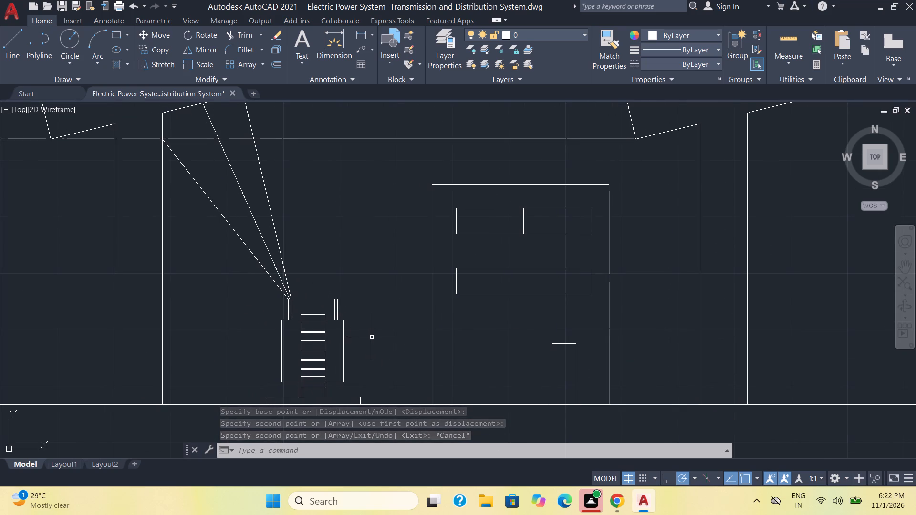
{"action": "scroll", "coordinate": [372, 336], "scroll_direction": "up", "scroll_amount": 1}
{"action": "scroll", "coordinate": [376, 331], "scroll_direction": "down", "scroll_amount": 1}
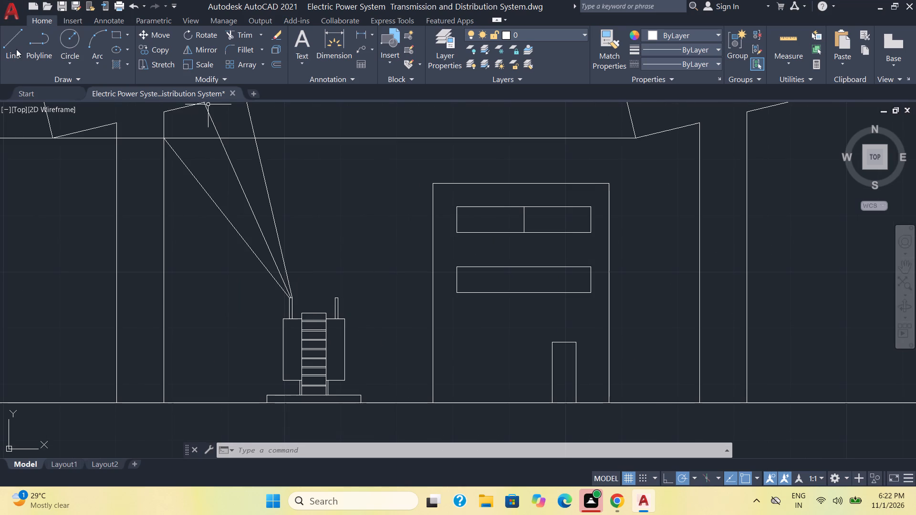
{"action": "left_click", "coordinate": [17, 49]}
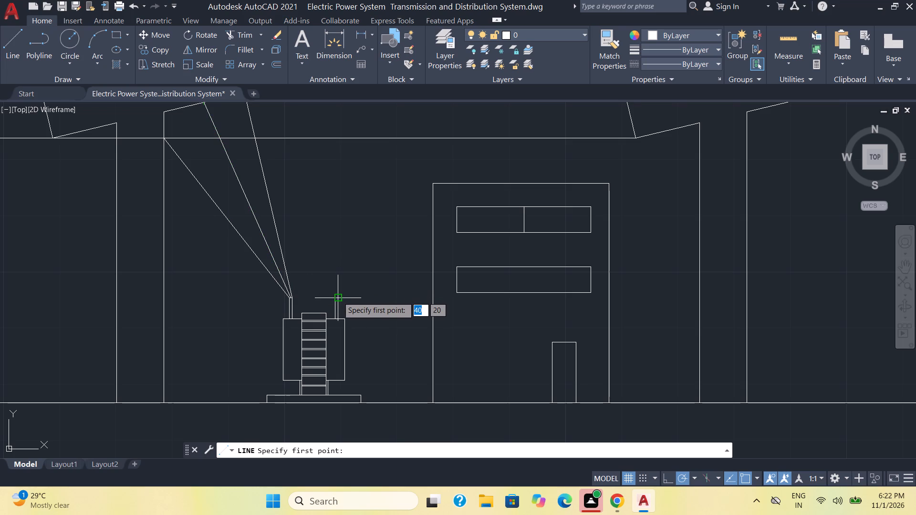
{"action": "scroll", "coordinate": [338, 296], "scroll_direction": "up", "scroll_amount": 3}
{"action": "left_click", "coordinate": [331, 307]}
{"action": "scroll", "coordinate": [574, 202], "scroll_direction": "down", "scroll_amount": 3}
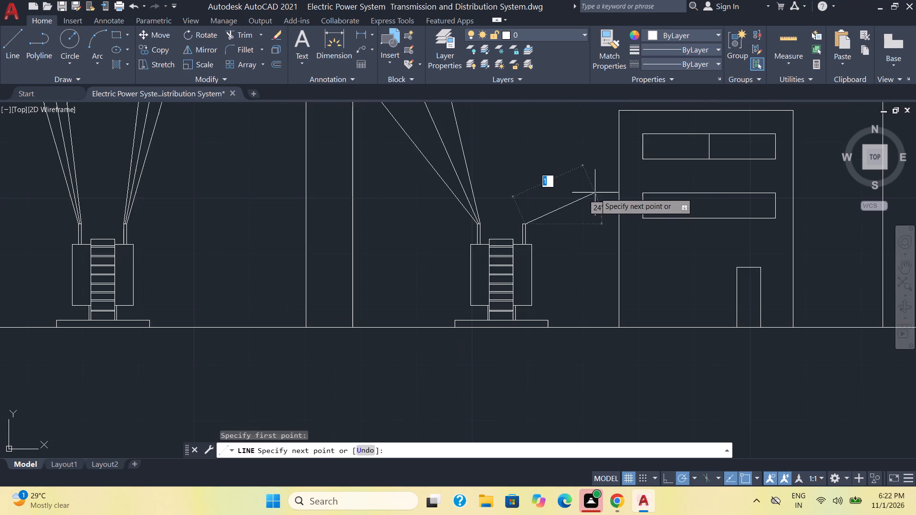
{"action": "left_click", "coordinate": [630, 187]}
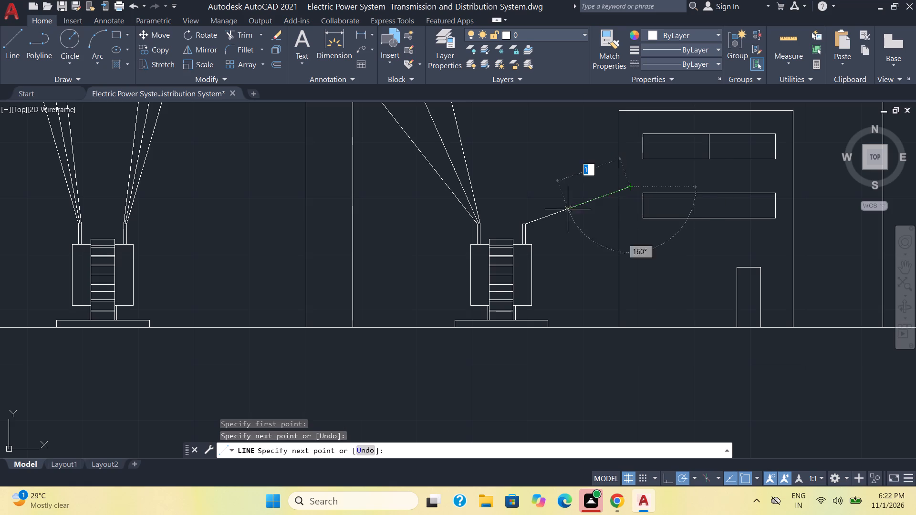
{"action": "key", "text": "space"}
Draw further wires from the same bushing top, one from its midpoint ending slightly above the first wire inside the building's near wall.
{"action": "key", "text": "space"}
{"action": "scroll", "coordinate": [521, 227], "scroll_direction": "up", "scroll_amount": 3}
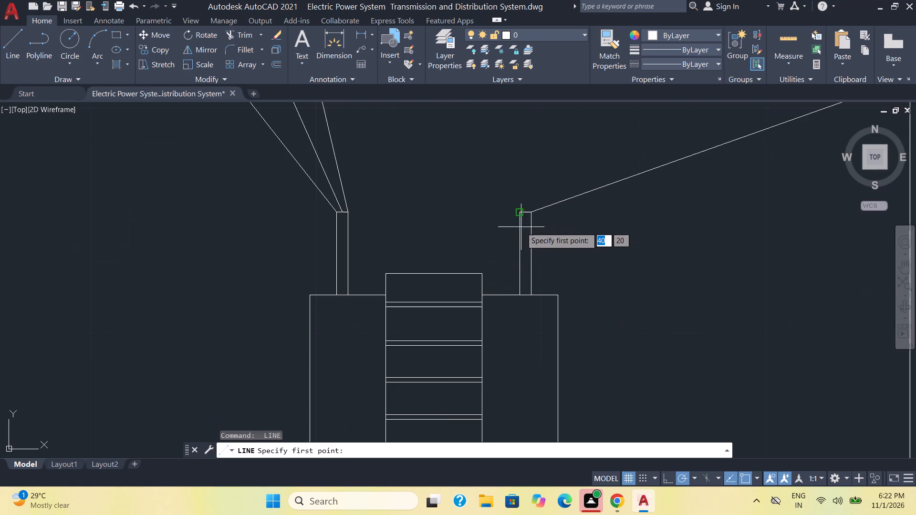
{"action": "left_click", "coordinate": [525, 215]}
{"action": "scroll", "coordinate": [581, 176], "scroll_direction": "down", "scroll_amount": 2}
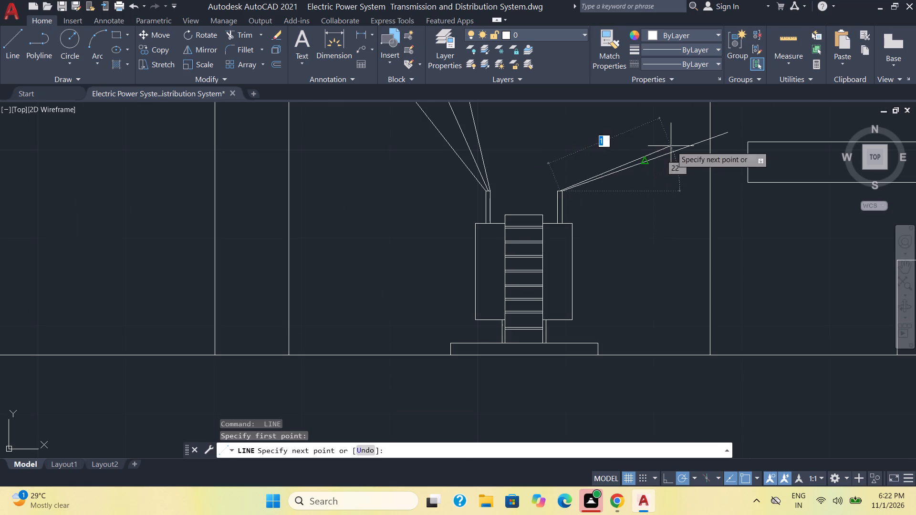
{"action": "left_click", "coordinate": [720, 120]}
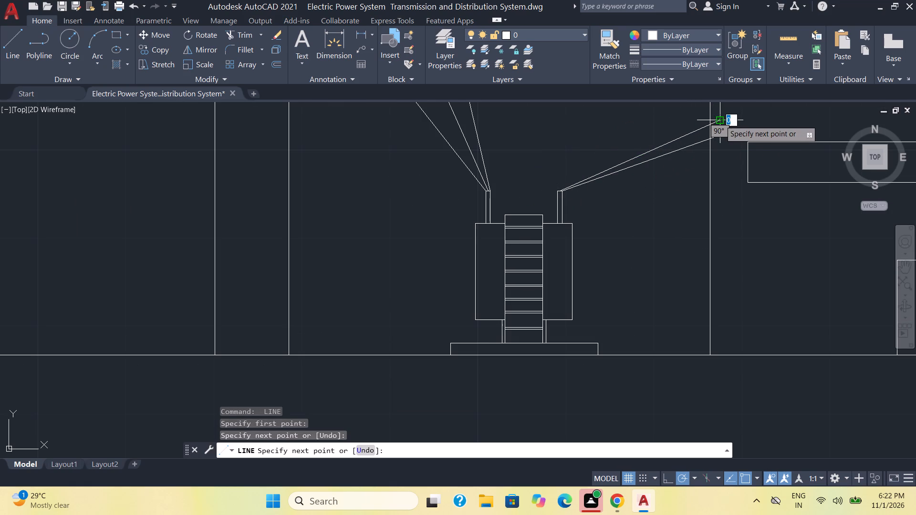
{"action": "key", "text": "space"}
{"action": "key", "text": "space"}
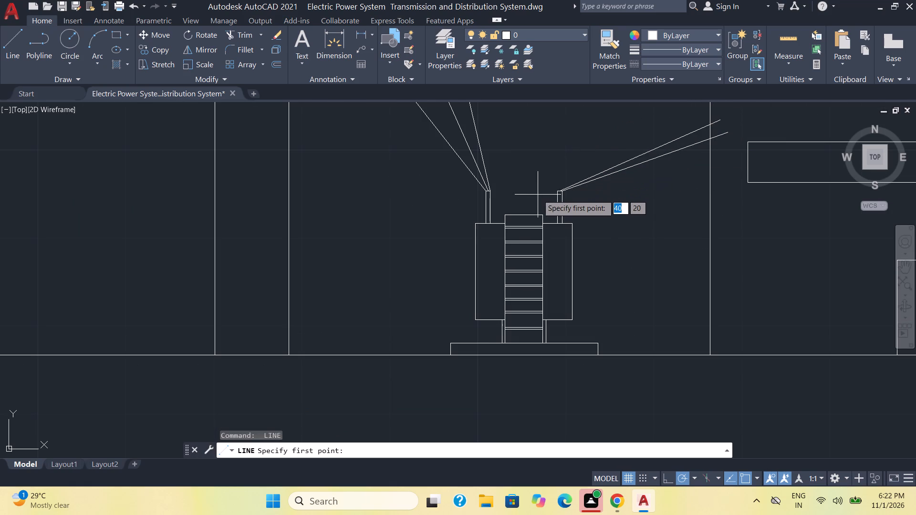
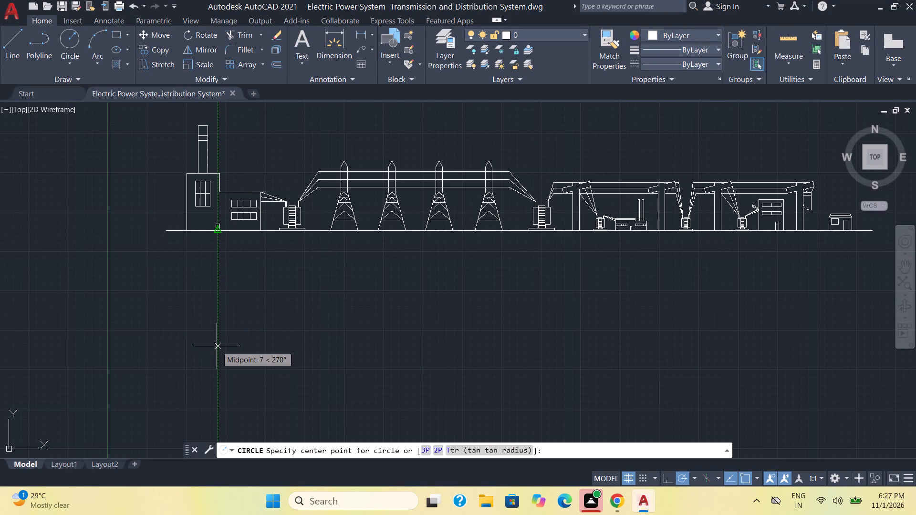
Draw a circle of radius about 2 centred about 9 units straight below the power plant's door.
{"action": "left_click", "coordinate": [218, 378]}
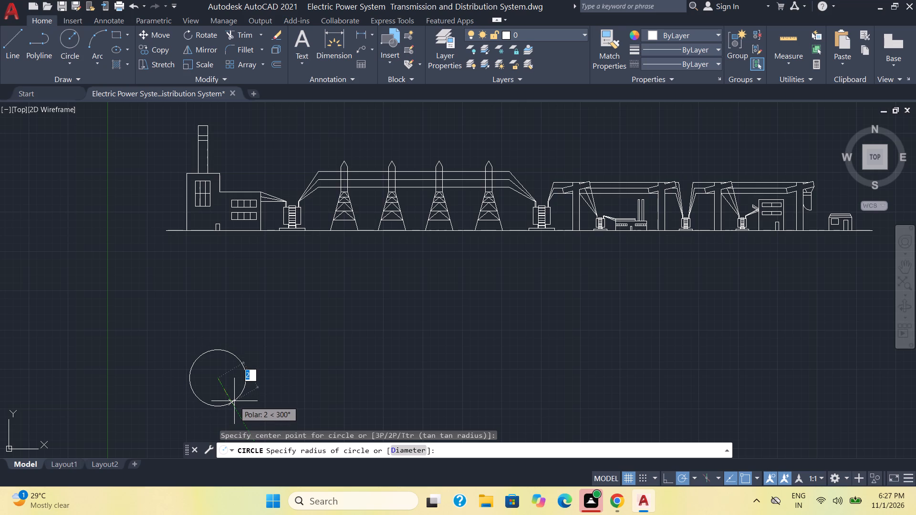
{"action": "left_click", "coordinate": [234, 401]}
Draw a vertical line straight below the first transformer's base midpoint, beside the circle and slightly longer than its diameter.
{"action": "middle_click_drag", "start_coordinate": [287, 394], "coordinate": [288, 340]}
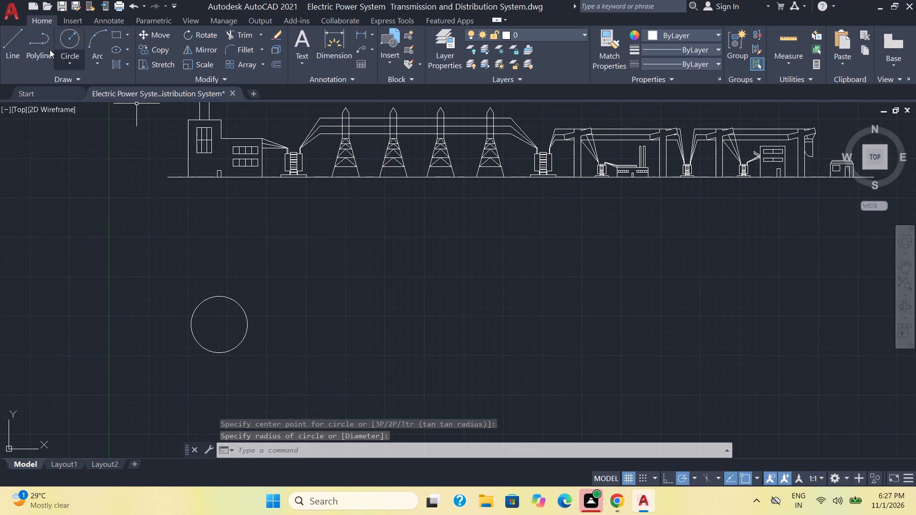
{"action": "left_click", "coordinate": [11, 47]}
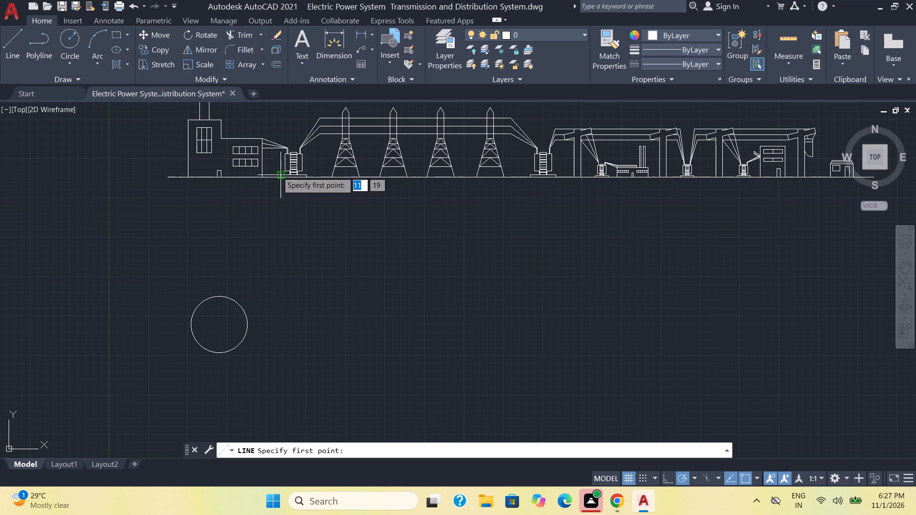
{"action": "scroll", "coordinate": [295, 175], "scroll_direction": "up", "scroll_amount": 3}
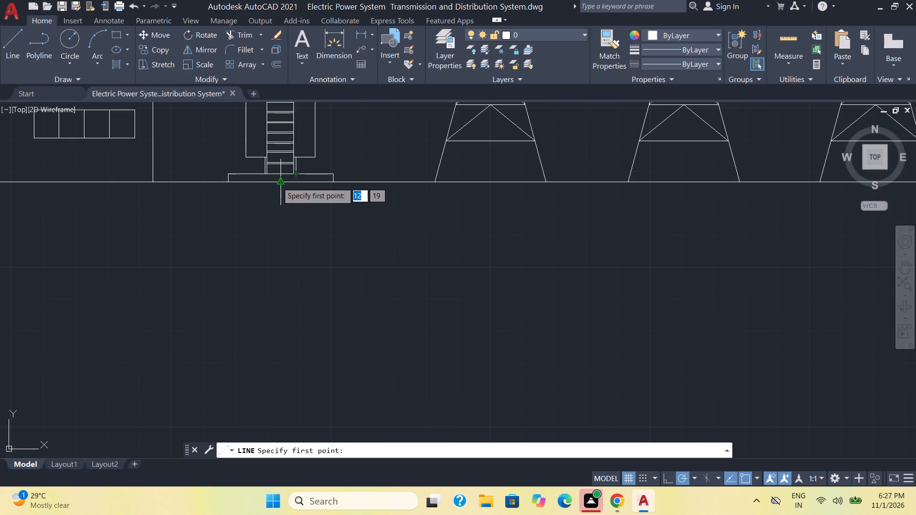
{"action": "scroll", "coordinate": [277, 182], "scroll_direction": "down", "scroll_amount": 3}
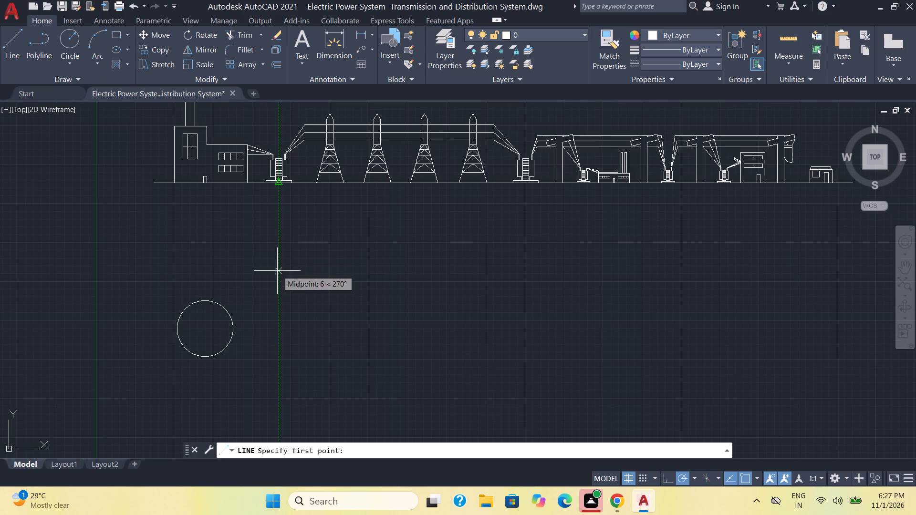
{"action": "left_click", "coordinate": [279, 300]}
{"action": "left_click", "coordinate": [278, 368]}
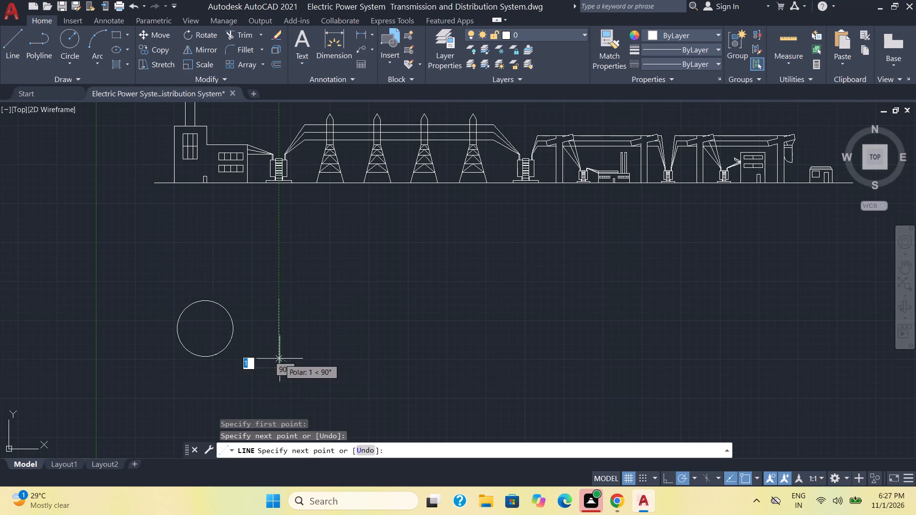
{"action": "key", "text": "Escape"}
Draw a horizontal line about 2 units long from the circle's right quadrant towards the vertical line, ending just short of it.
{"action": "left_click", "coordinate": [9, 40]}
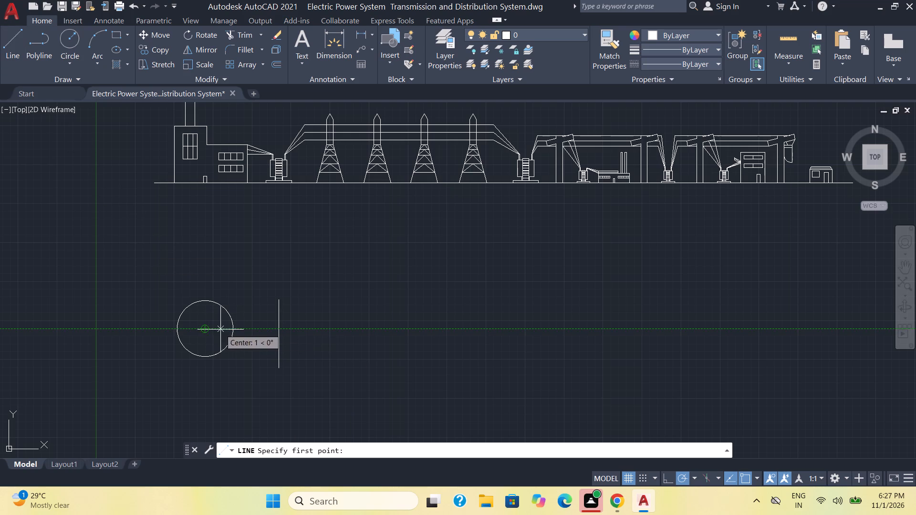
{"action": "left_click", "coordinate": [232, 331]}
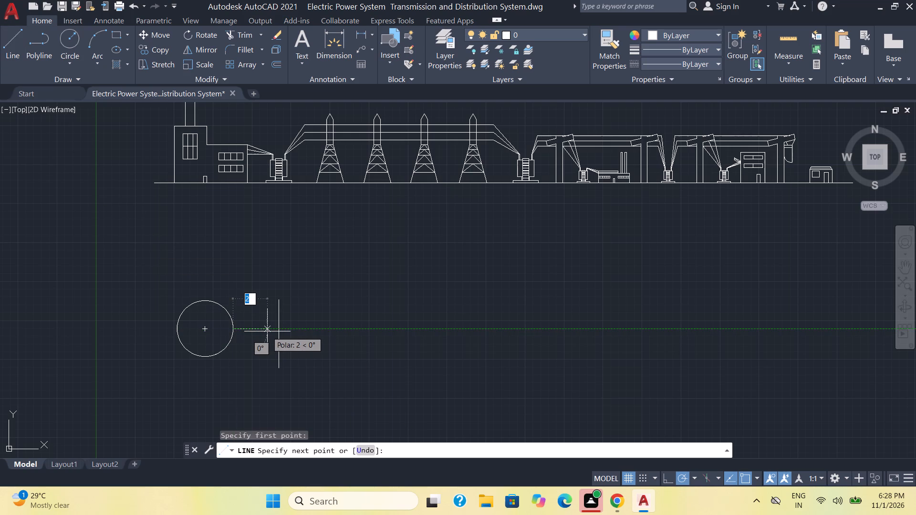
{"action": "left_click", "coordinate": [268, 332]}
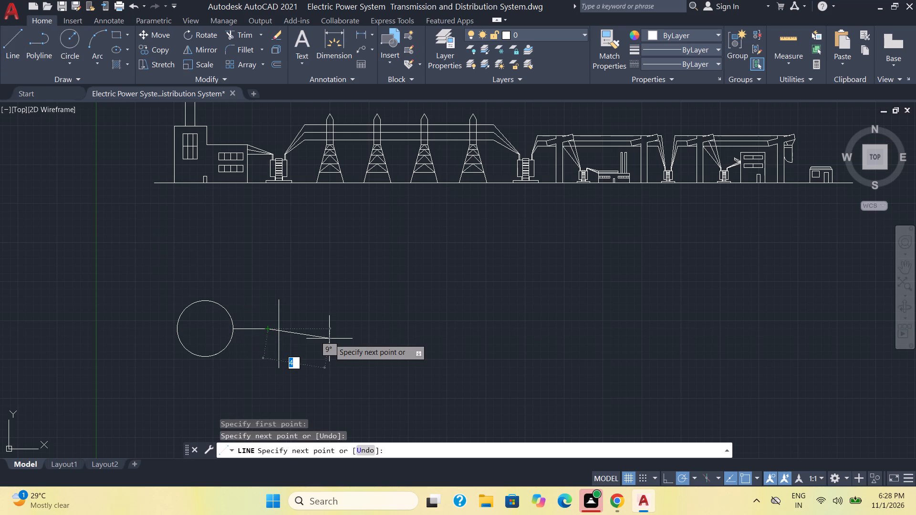
{"action": "key", "text": "Escape"}
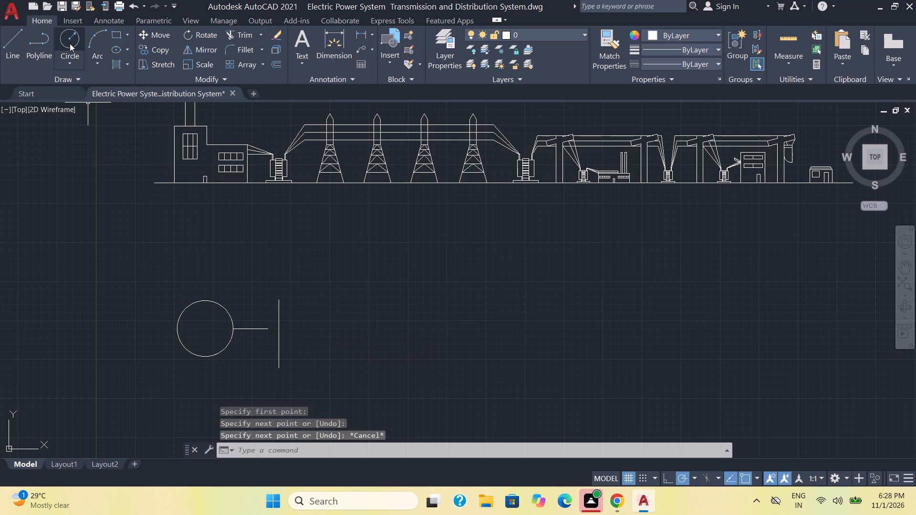
Draw a small two-point circle about 1 unit in diameter, rising vertically from the free end of the horizontal line.
{"action": "left_click", "coordinate": [67, 60]}
{"action": "left_click", "coordinate": [78, 129]}
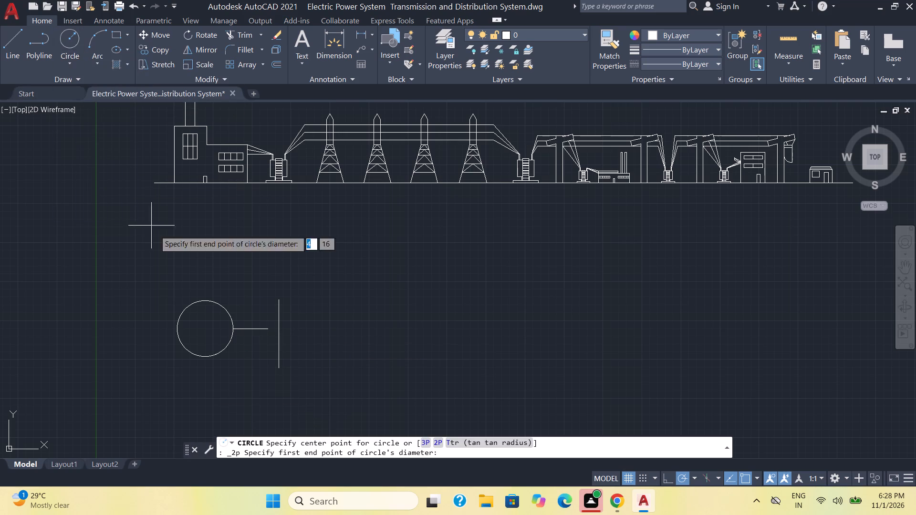
{"action": "scroll", "coordinate": [252, 357], "scroll_direction": "up", "scroll_amount": 2}
{"action": "middle_click_drag", "start_coordinate": [294, 354], "coordinate": [295, 334]}
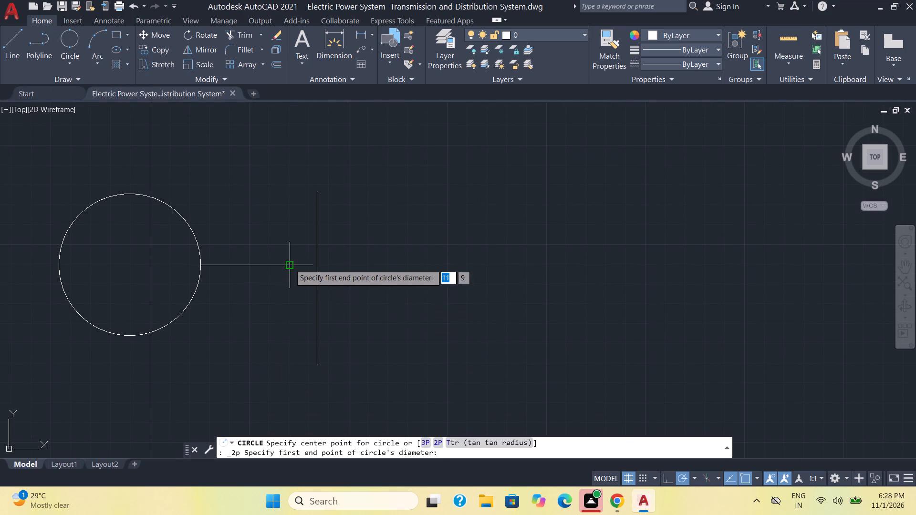
{"action": "left_click", "coordinate": [290, 264]}
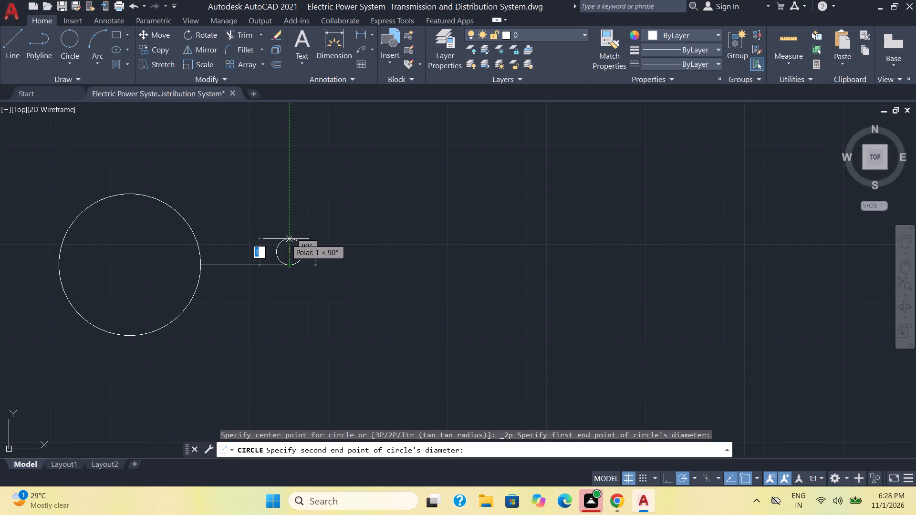
{"action": "left_click", "coordinate": [286, 237]}
Copy the small circle from its bottom point to its top point, stacking a second circle directly above it.
{"action": "left_click", "coordinate": [293, 239]}
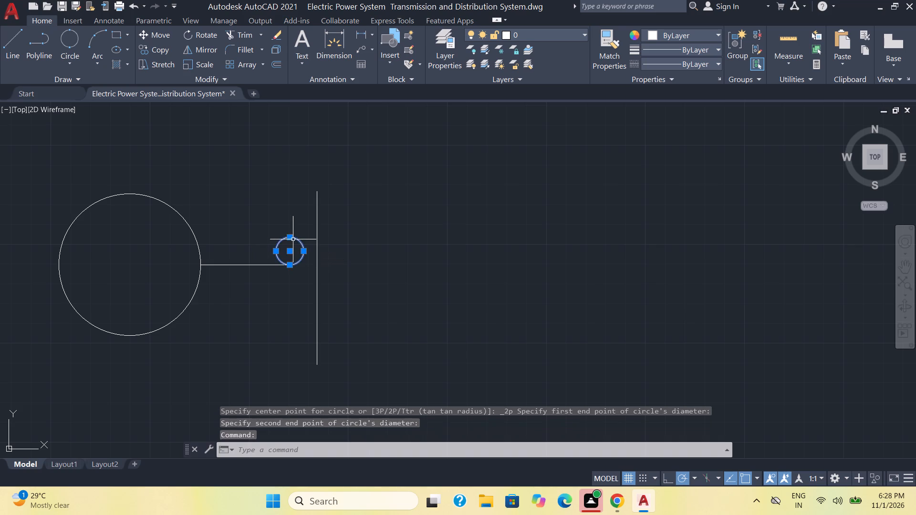
{"action": "left_click", "coordinate": [160, 51]}
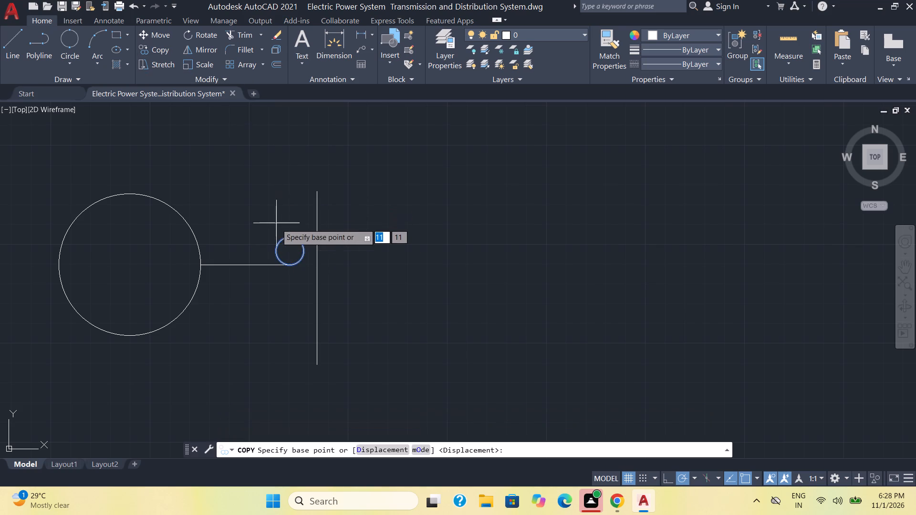
{"action": "left_click", "coordinate": [286, 266]}
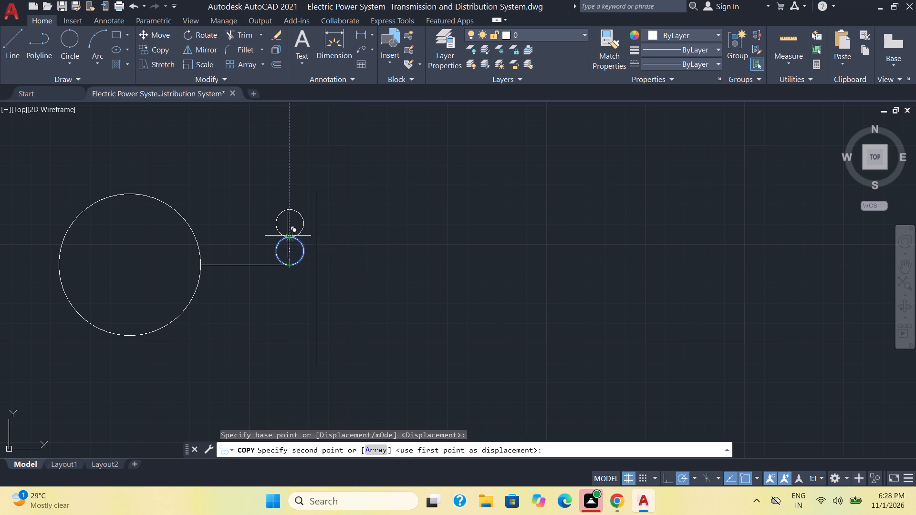
{"action": "left_click", "coordinate": [288, 239]}
{"action": "key", "text": "Escape"}
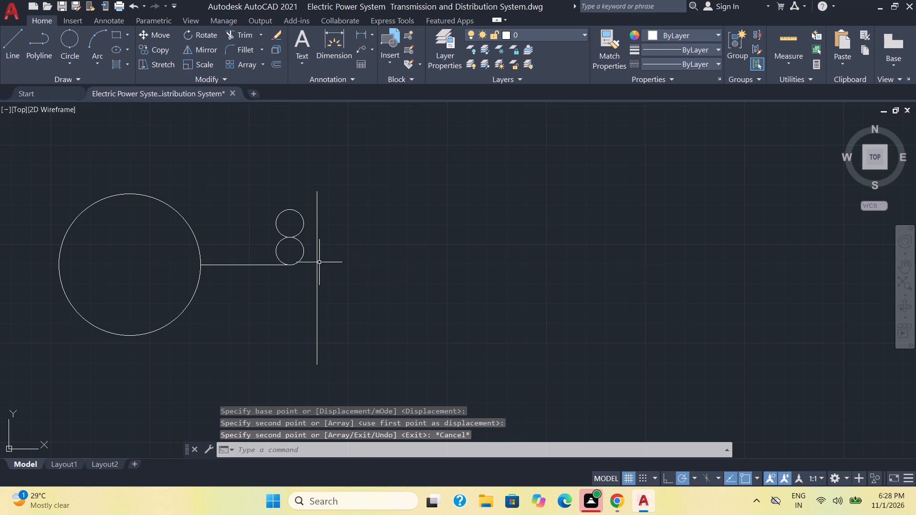
Mirror the two small circles below the horizontal line, keeping the originals, to form a vertical stack of four.
{"action": "left_click_drag", "start_coordinate": [307, 256], "coordinate": [307, 251]}
{"action": "left_click", "coordinate": [280, 213]}
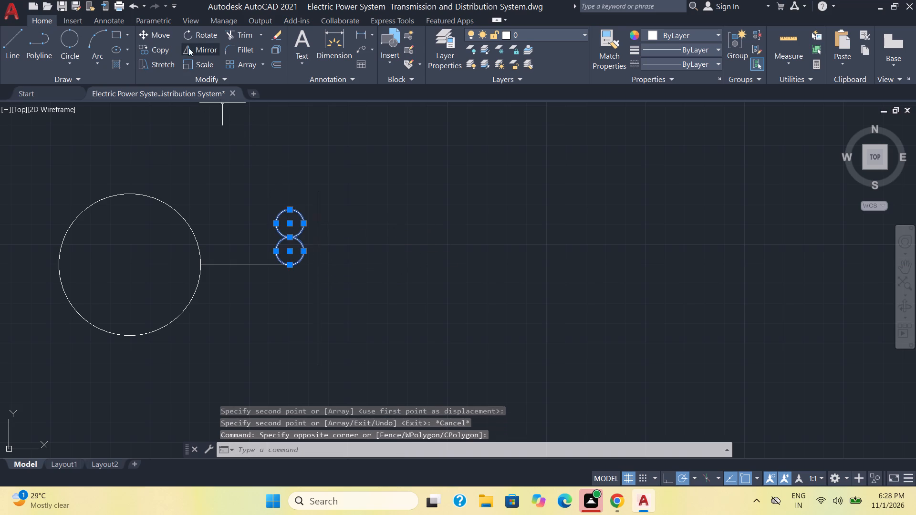
{"action": "left_click", "coordinate": [188, 48]}
{"action": "left_click", "coordinate": [290, 266]}
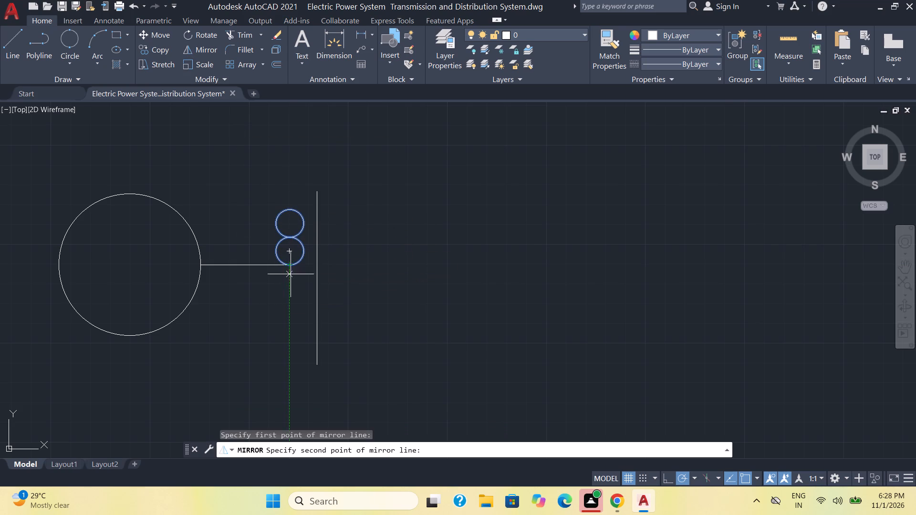
{"action": "left_click", "coordinate": [257, 267]}
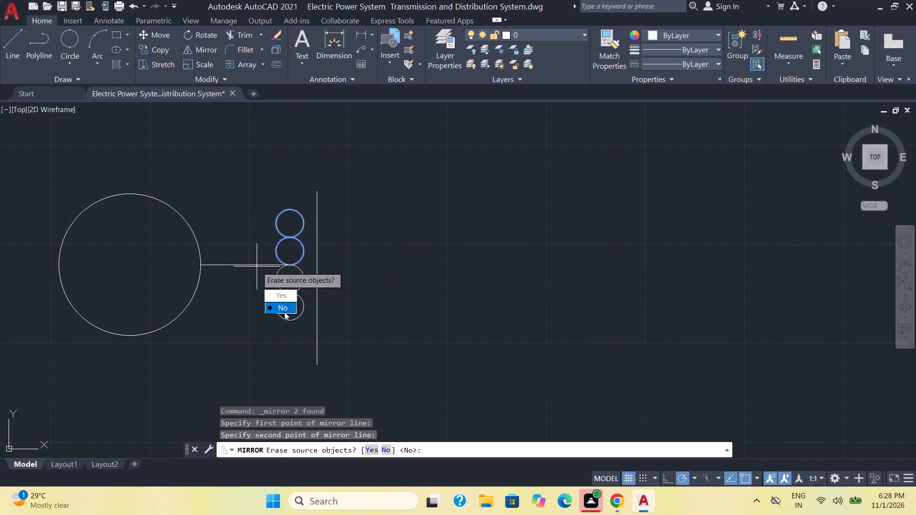
{"action": "left_click_drag", "start_coordinate": [287, 310], "coordinate": [257, 267]}
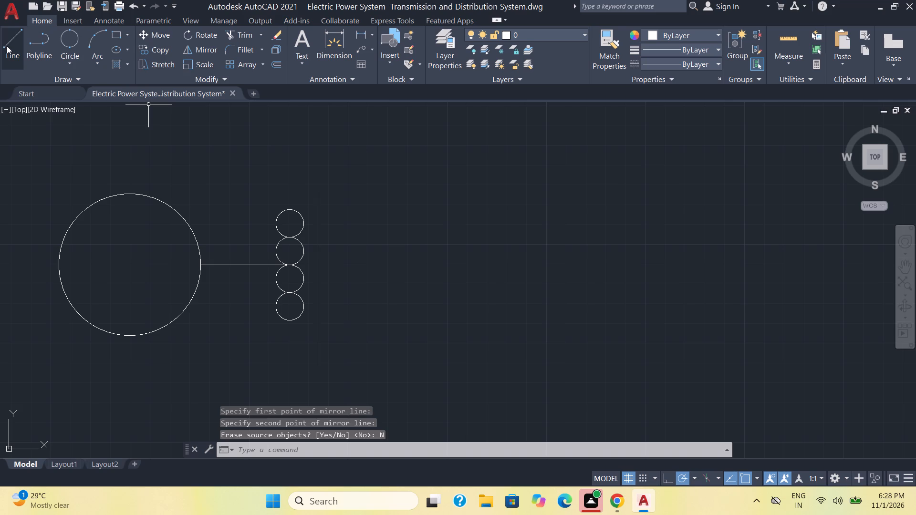
Draw a vertical line through the centres of the four circles, from slightly below the lowest to the top of the uppermost.
{"action": "left_click", "coordinate": [7, 46]}
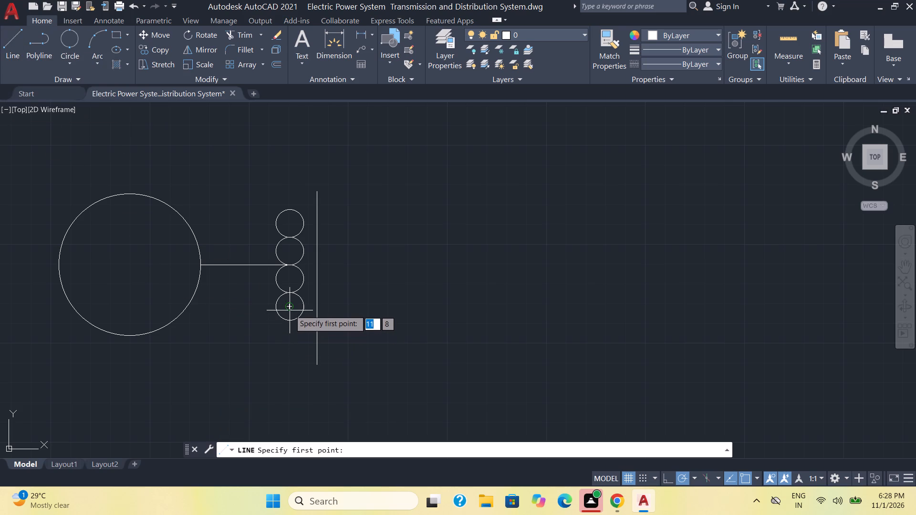
{"action": "left_click", "coordinate": [289, 333]}
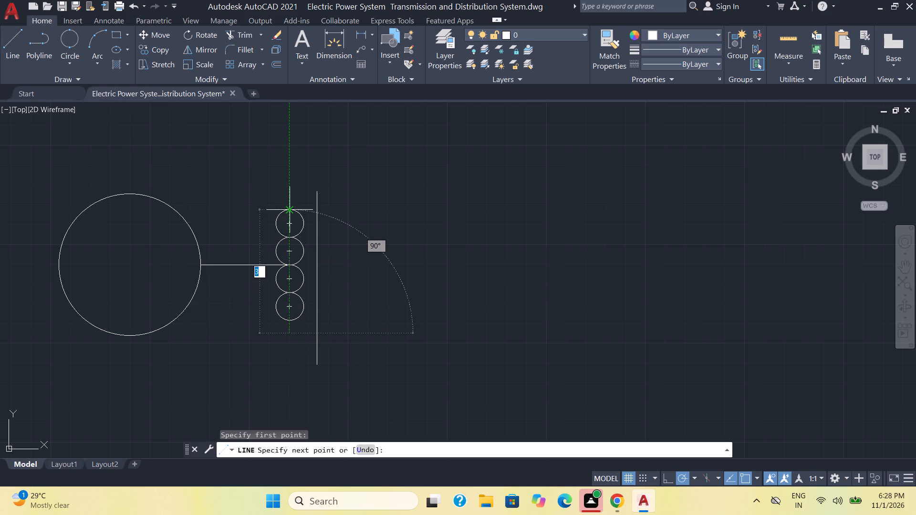
{"action": "left_click", "coordinate": [291, 208]}
{"action": "key", "text": "Escape"}
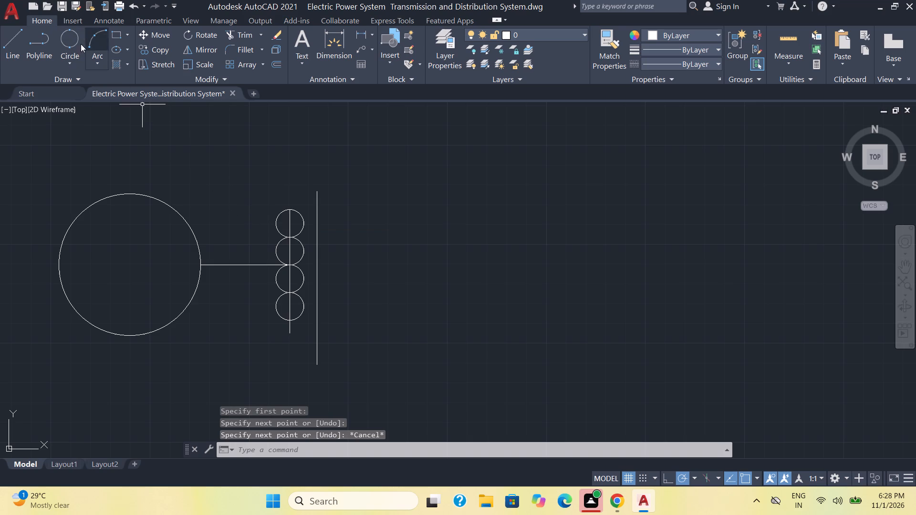
Trim away the left halves of the four small circles and the whole vertical line through them, leaving a coil of arcs.
{"action": "left_click", "coordinate": [239, 37]}
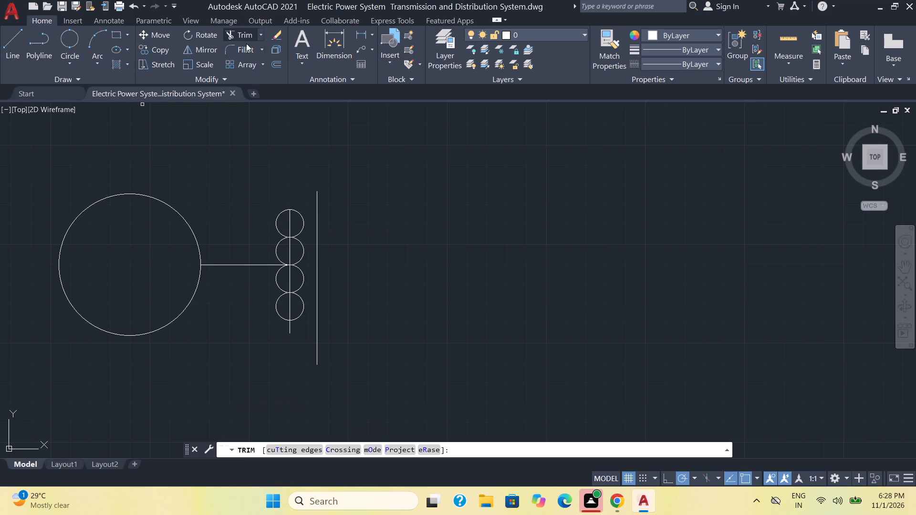
{"action": "left_click", "coordinate": [277, 331]}
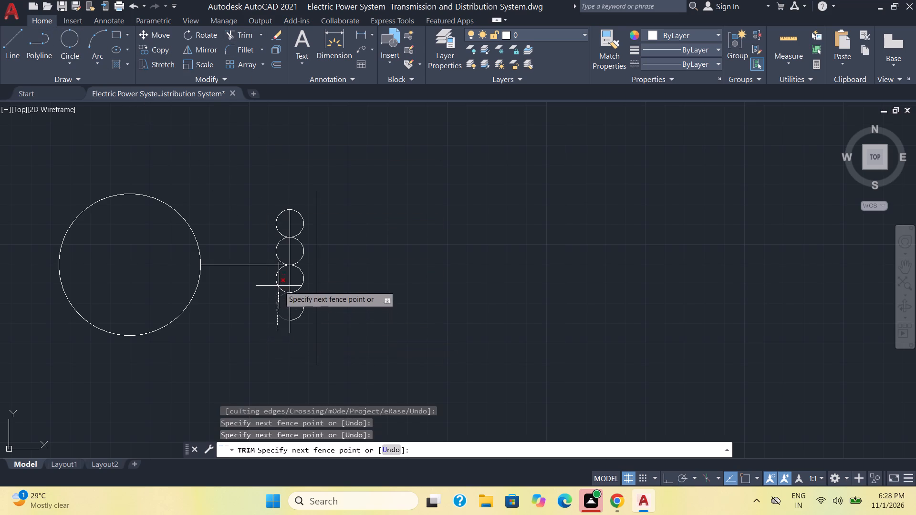
{"action": "left_click", "coordinate": [279, 280]}
{"action": "left_click_drag", "start_coordinate": [281, 253], "coordinate": [288, 202]}
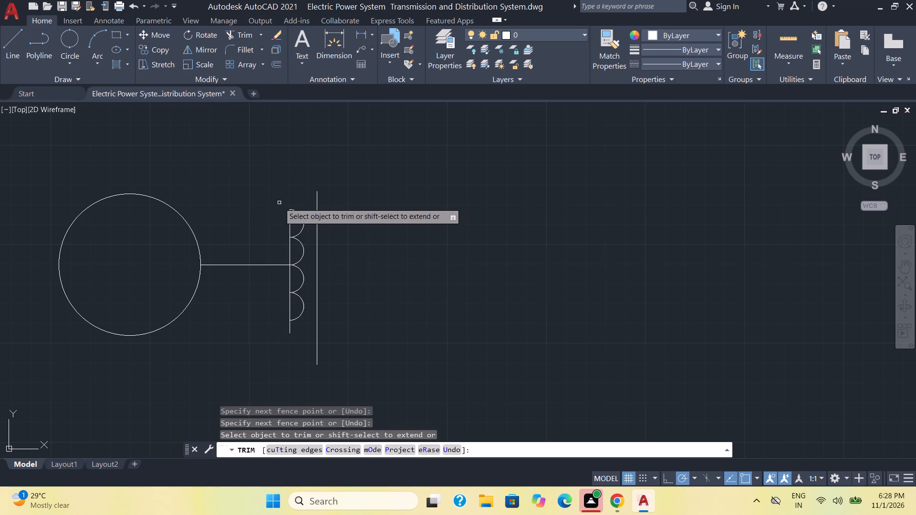
{"action": "left_click", "coordinate": [291, 228]}
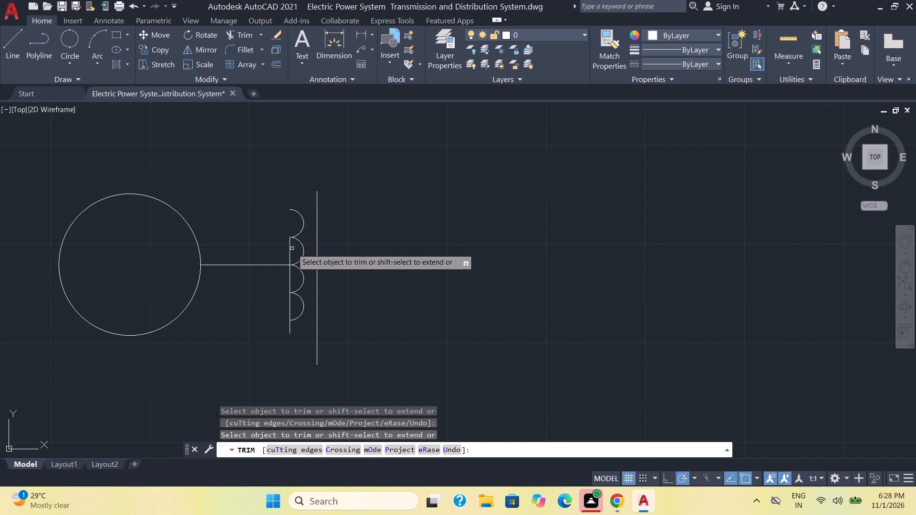
{"action": "left_click", "coordinate": [291, 253]}
{"action": "left_click", "coordinate": [290, 285]}
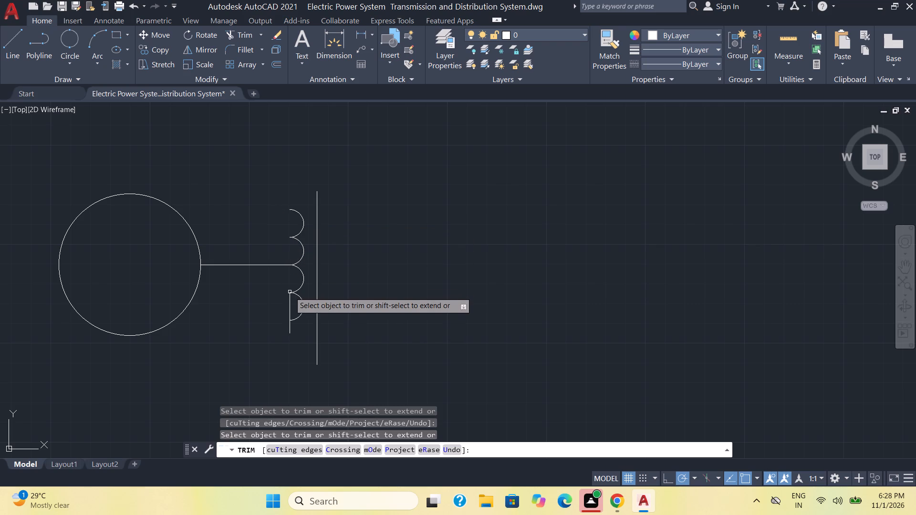
{"action": "left_click", "coordinate": [291, 312]}
{"action": "left_click", "coordinate": [290, 329]}
{"action": "key", "text": "Escape"}
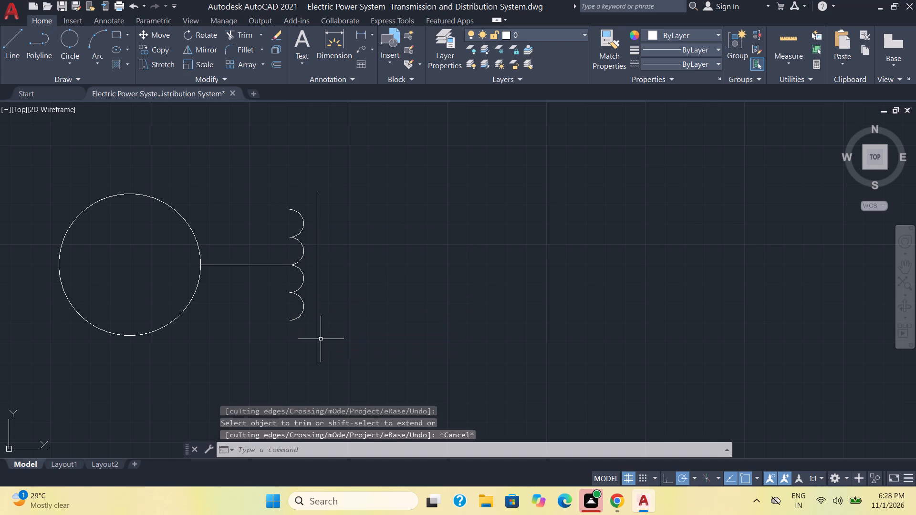
Draw a short horizontal lead from the coil's bottom end towards the large circle.
{"action": "left_click", "coordinate": [18, 51]}
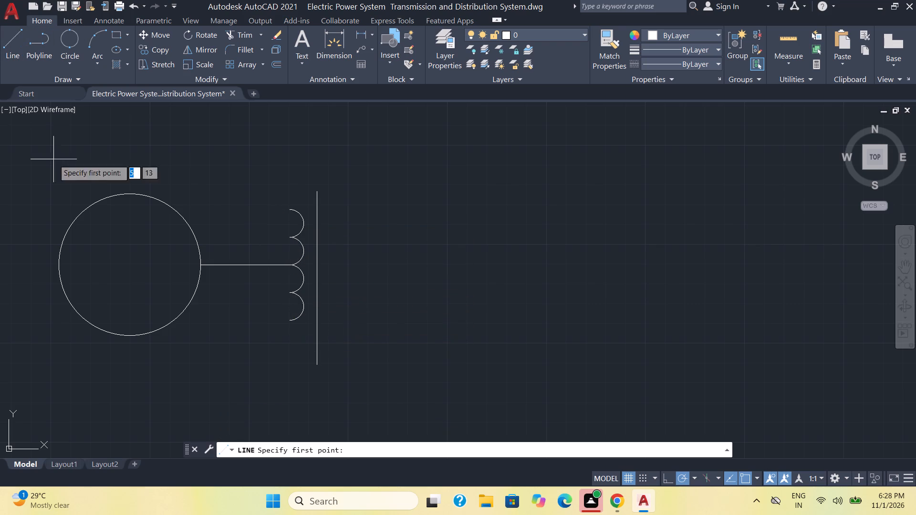
{"action": "left_click", "coordinate": [288, 323]}
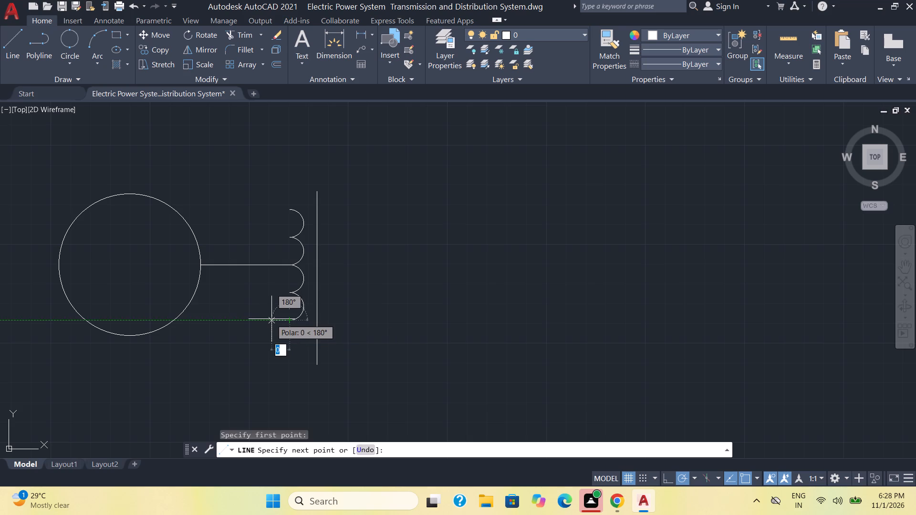
{"action": "left_click", "coordinate": [273, 319]}
{"action": "key", "text": "Escape"}
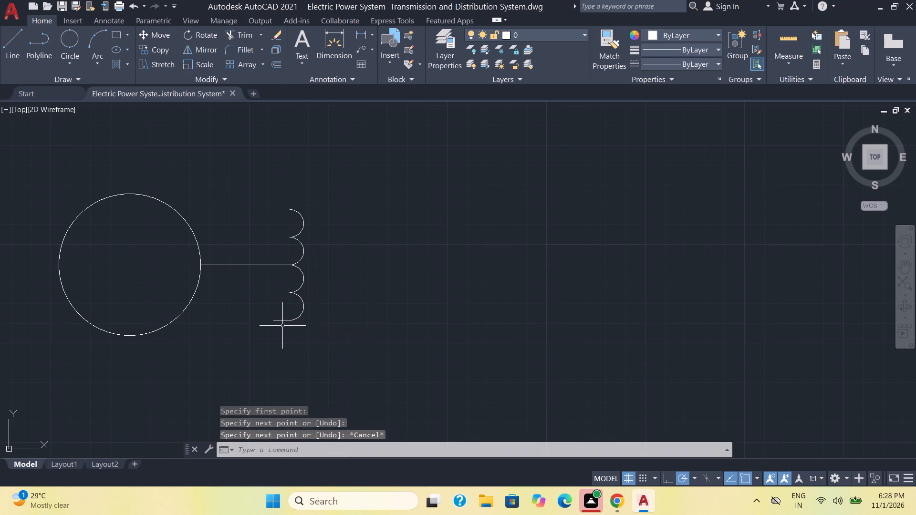
Copy the short horizontal lead from the coil's bottom end to its top end.
{"action": "left_click", "coordinate": [283, 326]}
{"action": "left_click", "coordinate": [270, 305]}
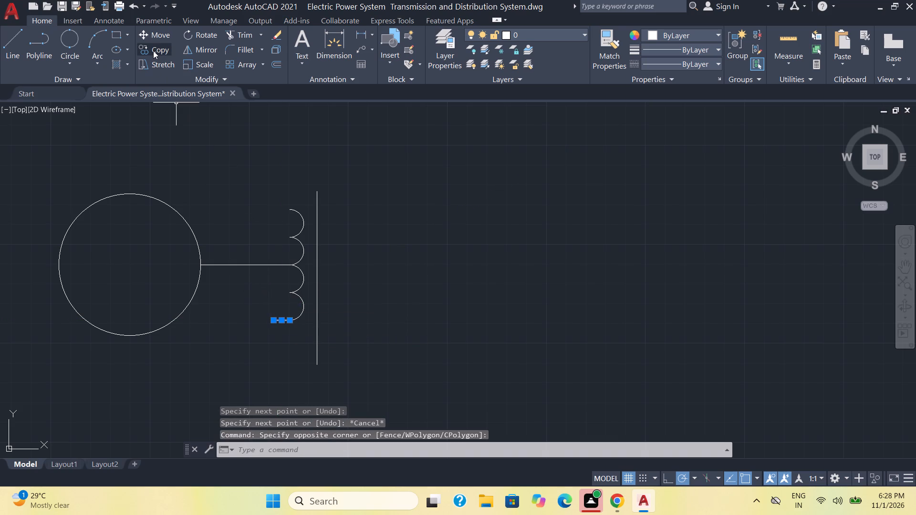
{"action": "left_click", "coordinate": [153, 51]}
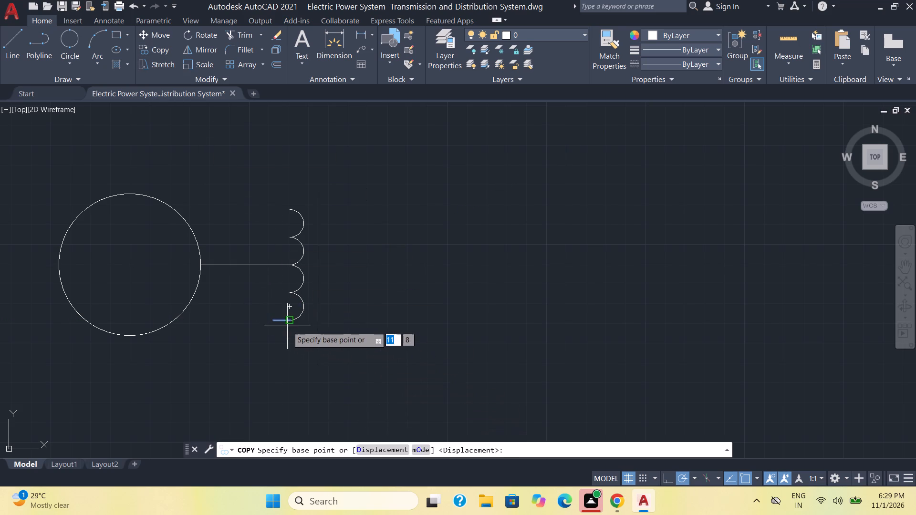
{"action": "left_click", "coordinate": [288, 323]}
{"action": "left_click", "coordinate": [288, 211]}
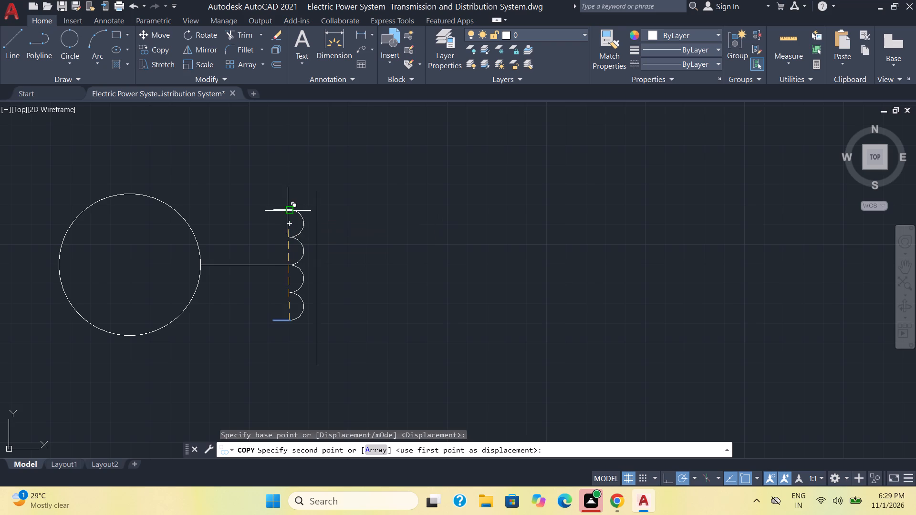
{"action": "key", "text": "Escape"}
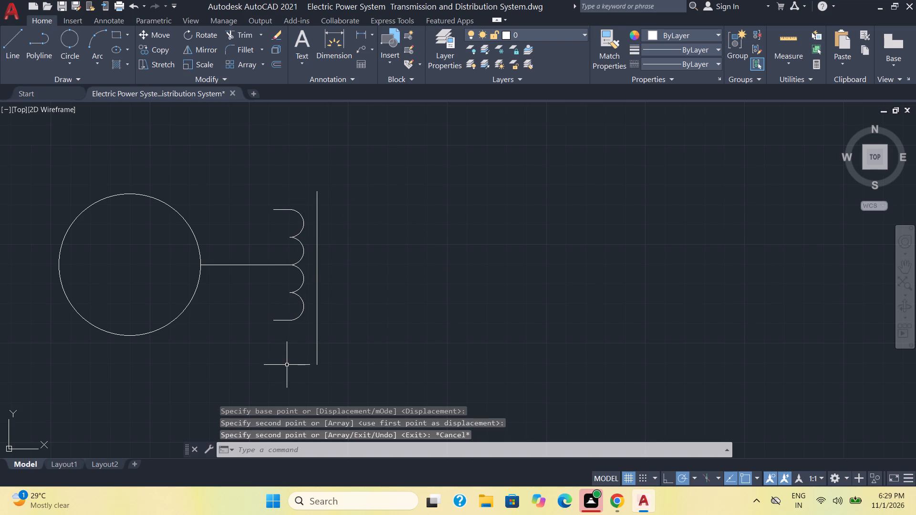
Move the coil, its two leads and the centre line horizontally towards the vertical line, leaving a small gap before it.
{"action": "left_click", "coordinate": [306, 343]}
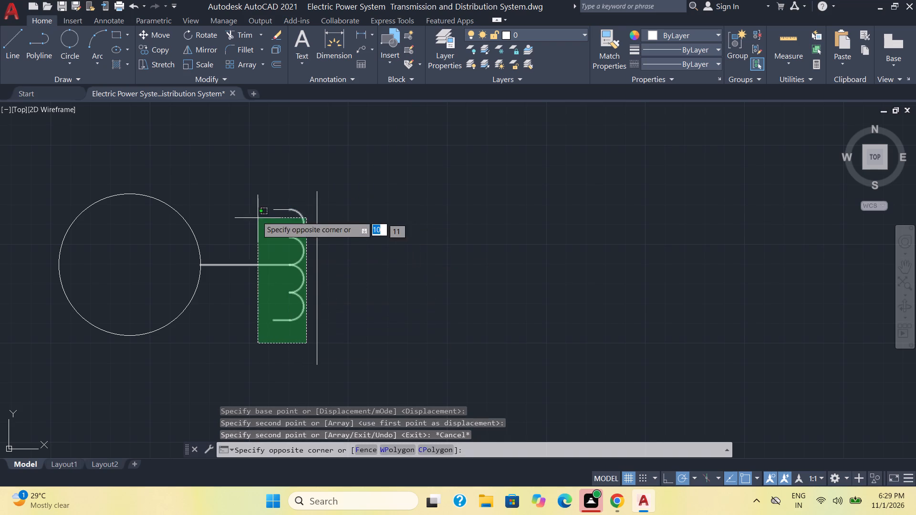
{"action": "left_click", "coordinate": [242, 191]}
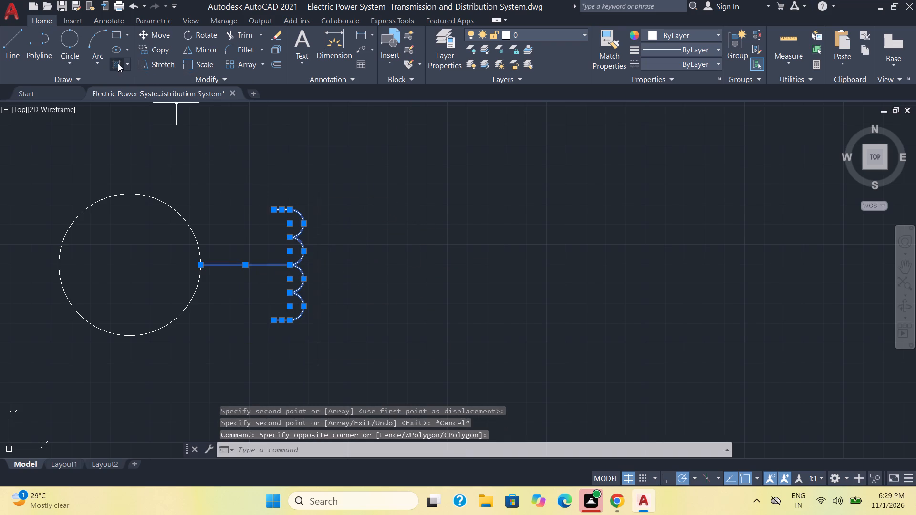
{"action": "left_click", "coordinate": [158, 34]}
{"action": "left_click", "coordinate": [289, 264]}
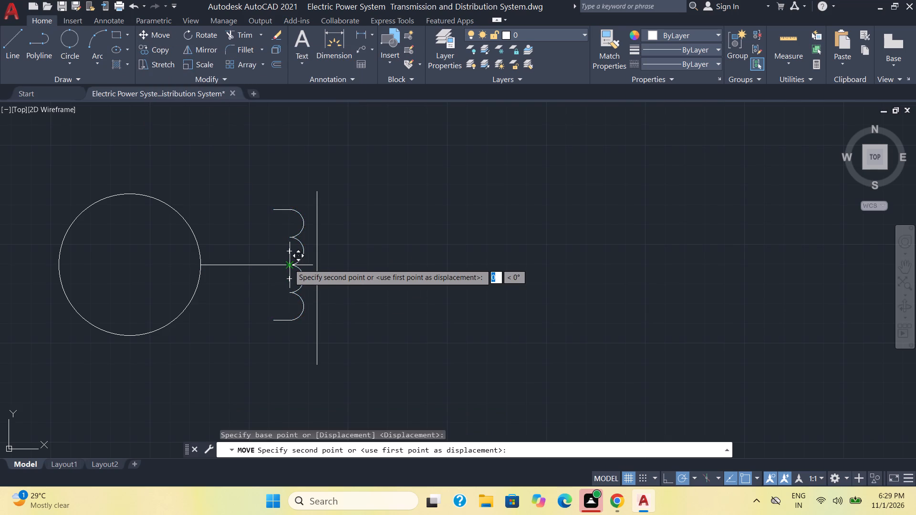
{"action": "scroll", "coordinate": [289, 264], "scroll_direction": "up", "scroll_amount": 1}
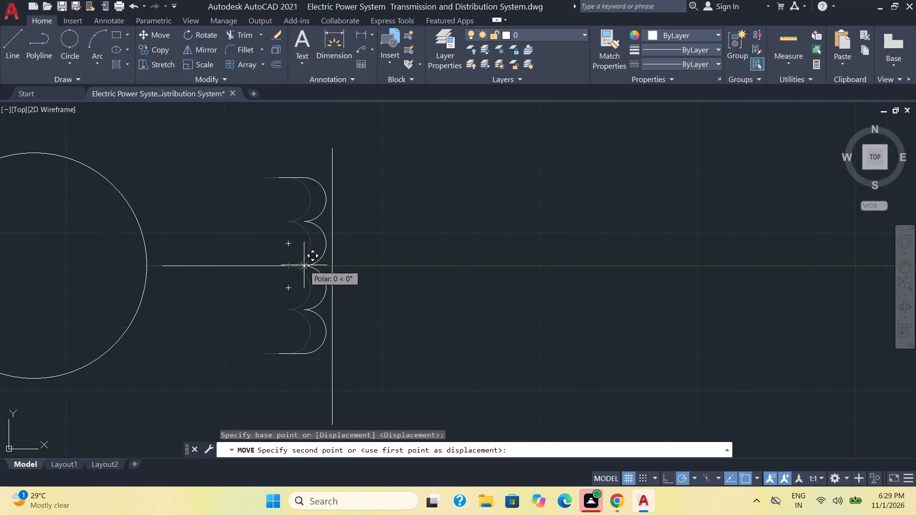
{"action": "left_click", "coordinate": [304, 265]}
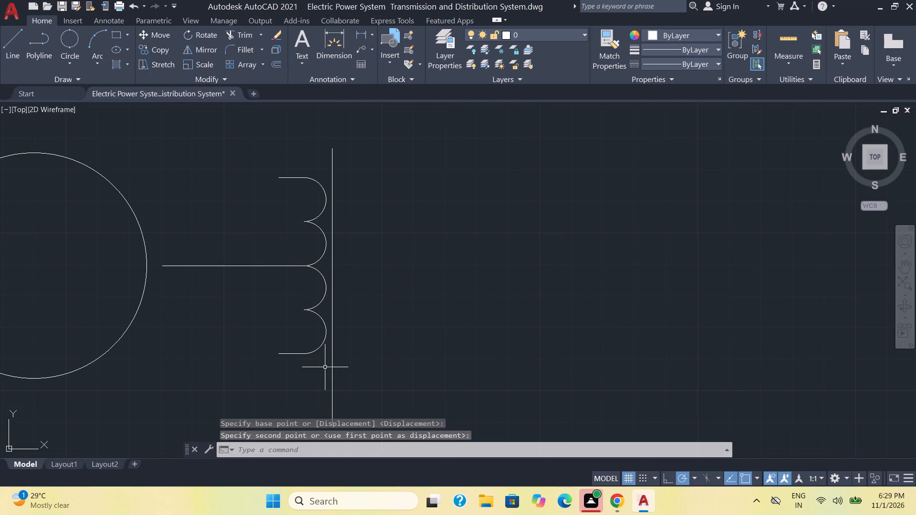
Mirror the coil, its leads and the centre line about the vertical line, keeping the originals.
{"action": "left_click", "coordinate": [324, 368]}
{"action": "left_click", "coordinate": [260, 162]}
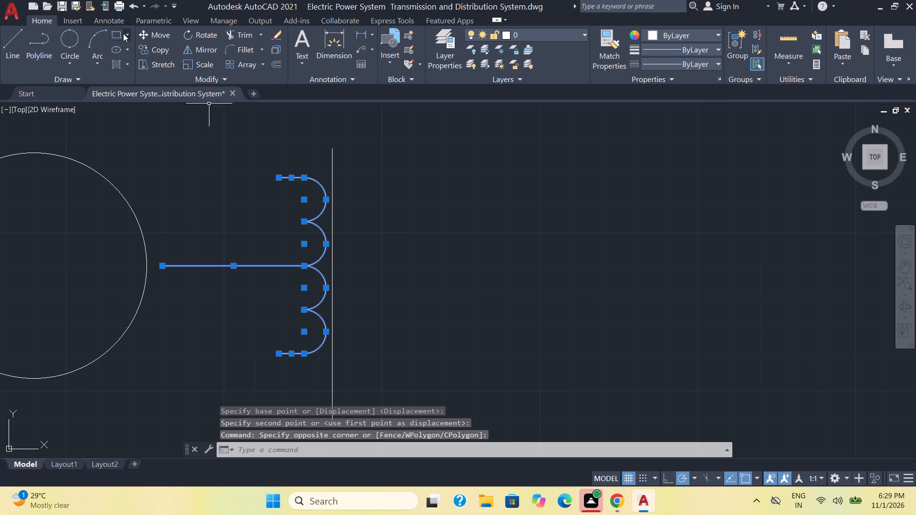
{"action": "left_click", "coordinate": [194, 48]}
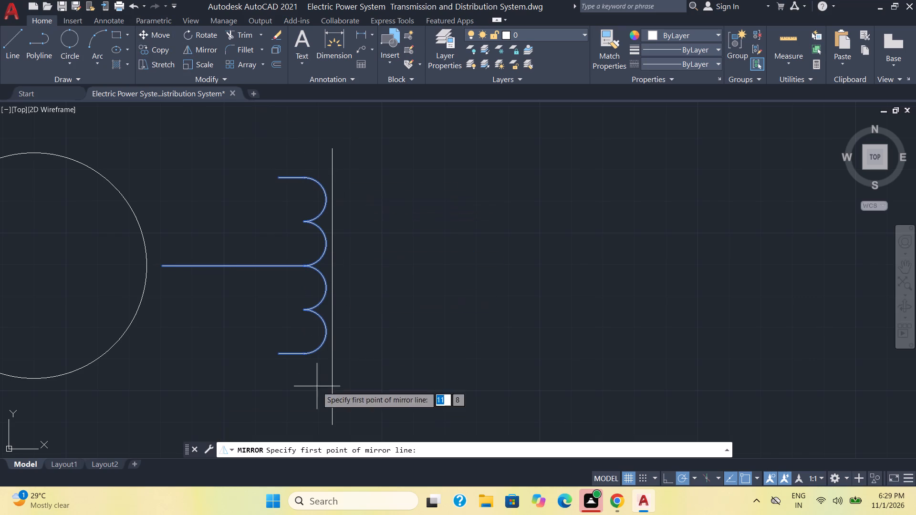
{"action": "left_click", "coordinate": [331, 286]}
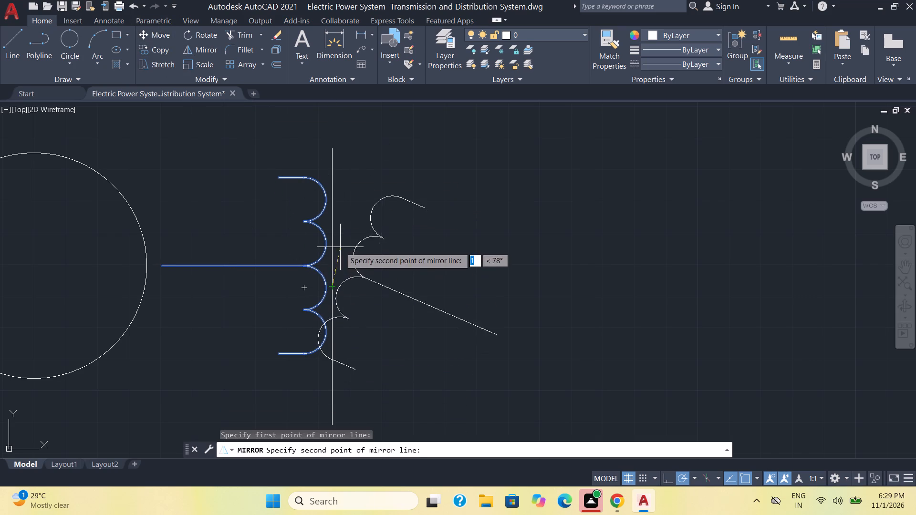
{"action": "left_click", "coordinate": [332, 228]}
{"action": "left_click_drag", "start_coordinate": [364, 268], "coordinate": [332, 228]}
Delete the vertical line between the two coils.
{"action": "left_click", "coordinate": [334, 264]}
{"action": "left_click", "coordinate": [330, 268]}
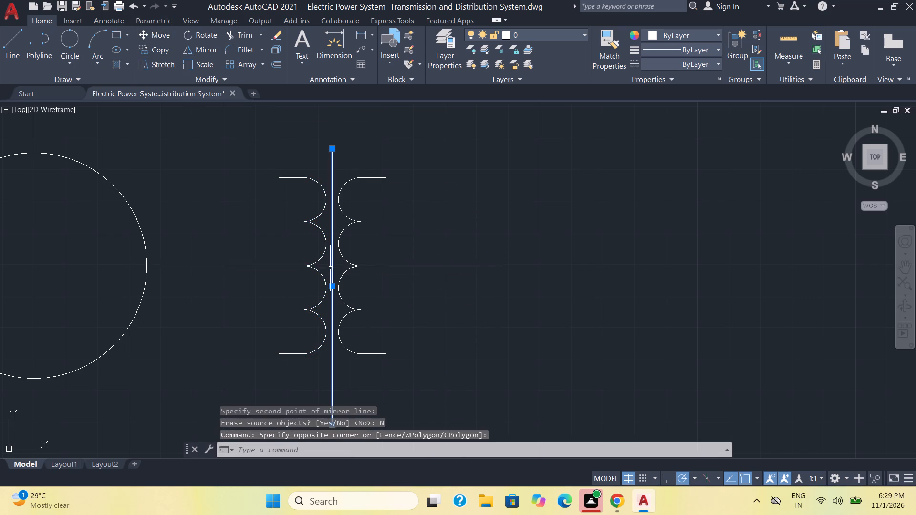
{"action": "key", "text": "Delete"}
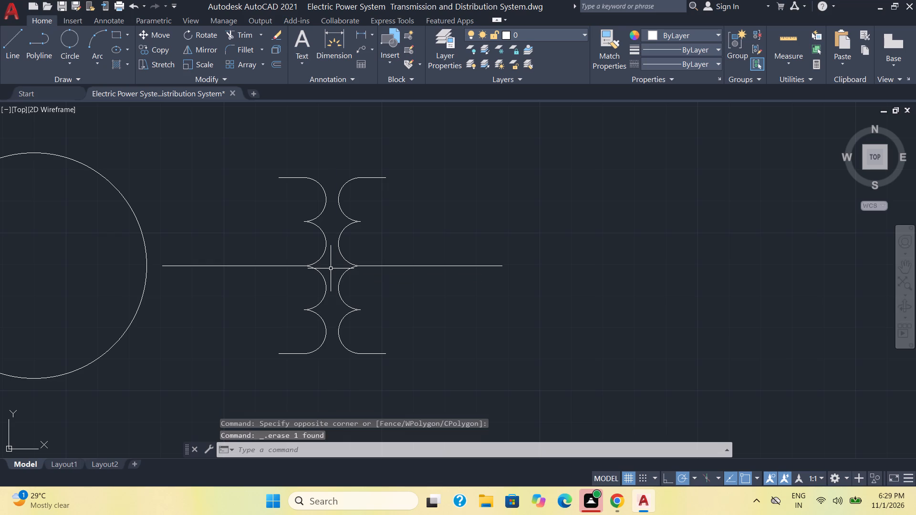
Draw a short horizontal line closing the gap between the primary coil's centre line and the large circle.
{"action": "left_click", "coordinate": [13, 45]}
{"action": "left_click", "coordinate": [164, 267]}
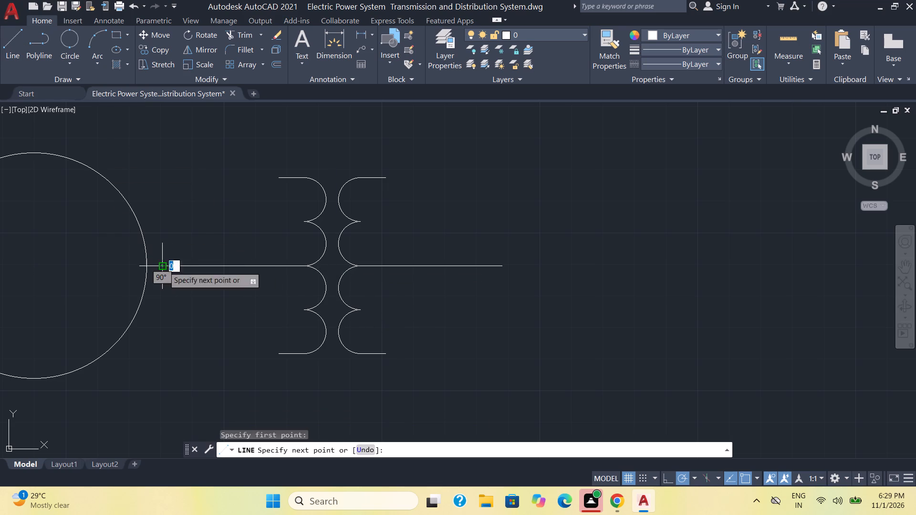
{"action": "left_click", "coordinate": [148, 263]}
{"action": "key", "text": "Escape"}
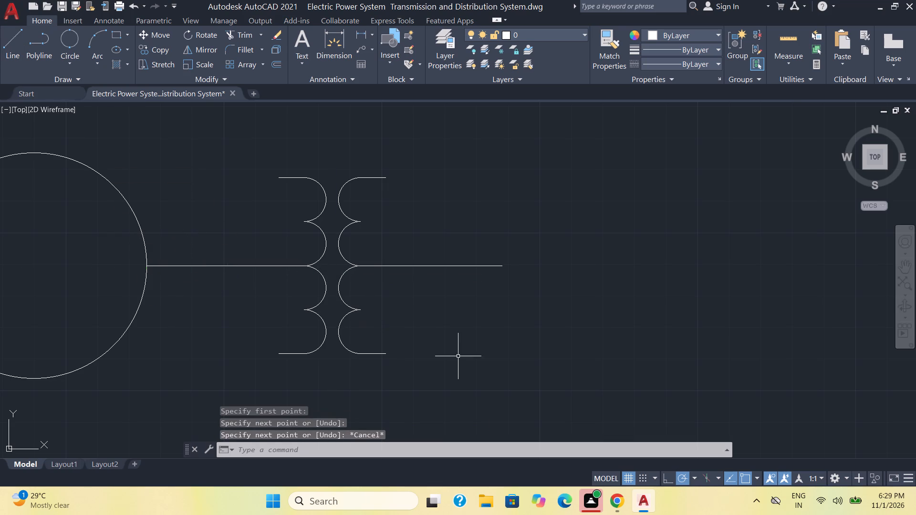
Draw a vertical busbar line about 6 units long just beyond the free end of the transformer's output line.
{"action": "scroll", "coordinate": [460, 357], "scroll_direction": "down", "scroll_amount": 2}
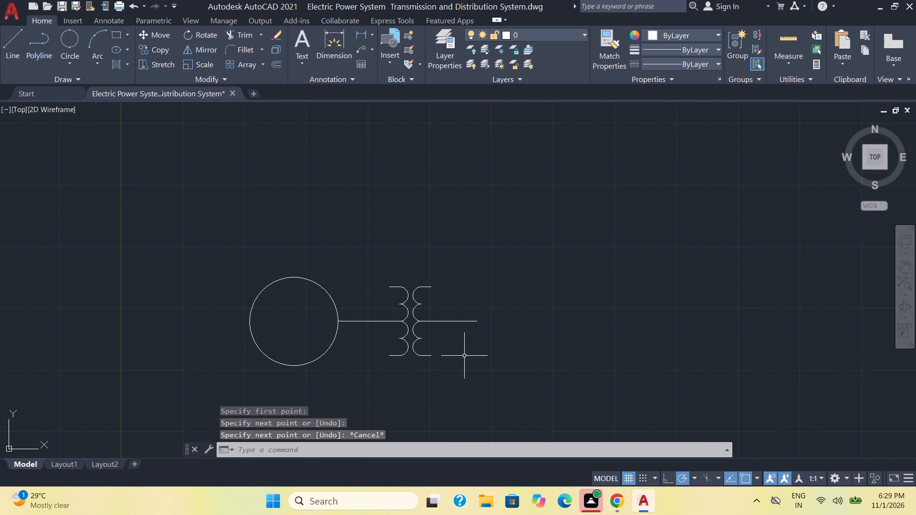
{"action": "scroll", "coordinate": [465, 356], "scroll_direction": "down", "scroll_amount": 1}
{"action": "middle_click_drag", "start_coordinate": [462, 356], "coordinate": [405, 317]}
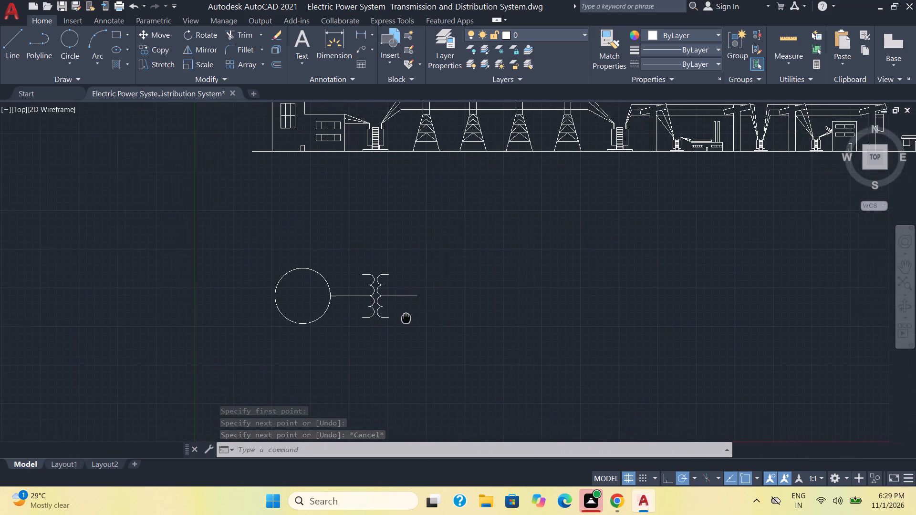
{"action": "middle_click_drag", "start_coordinate": [405, 317], "coordinate": [403, 317]}
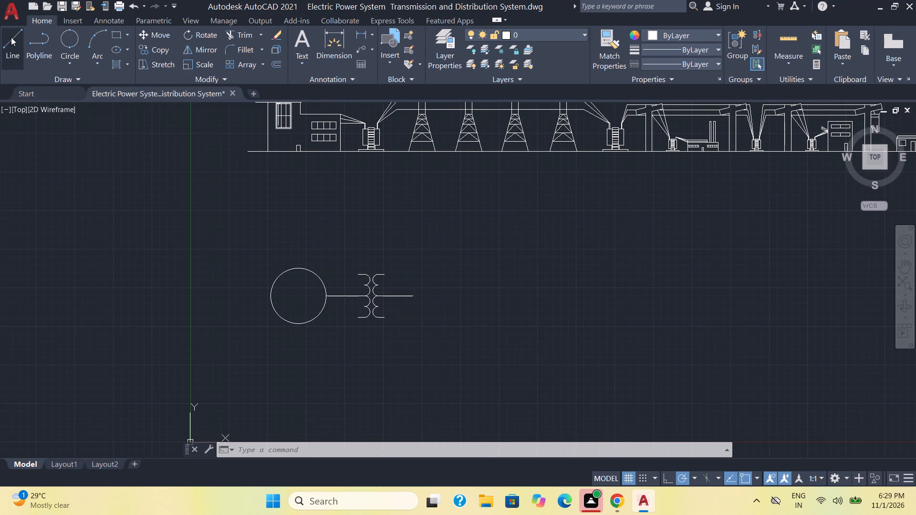
{"action": "left_click", "coordinate": [4, 42]}
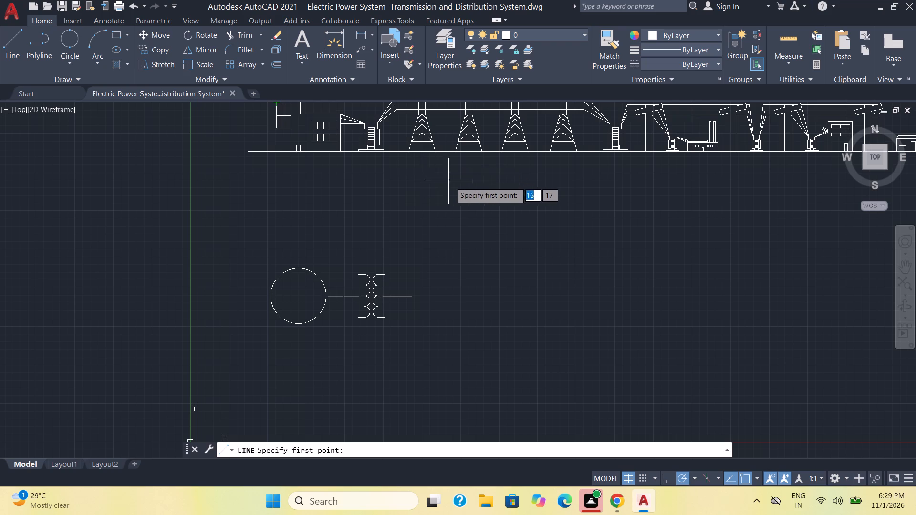
{"action": "scroll", "coordinate": [418, 149], "scroll_direction": "up", "scroll_amount": 3}
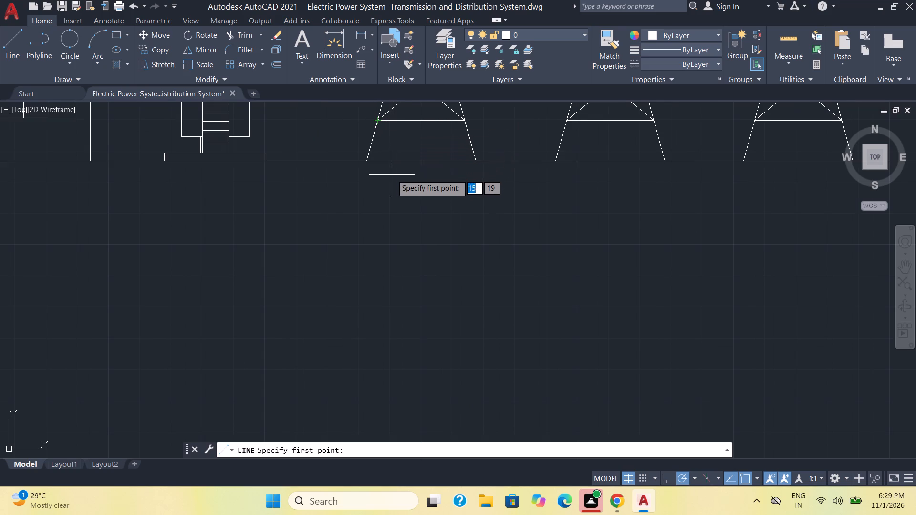
{"action": "scroll", "coordinate": [392, 175], "scroll_direction": "down", "scroll_amount": 2}
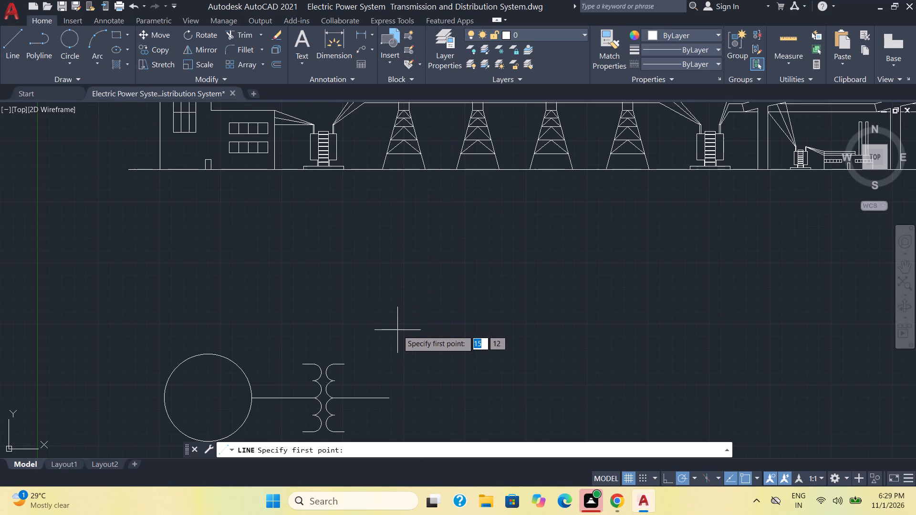
{"action": "left_click", "coordinate": [397, 326]}
{"action": "middle_click_drag", "start_coordinate": [400, 376], "coordinate": [400, 374]}
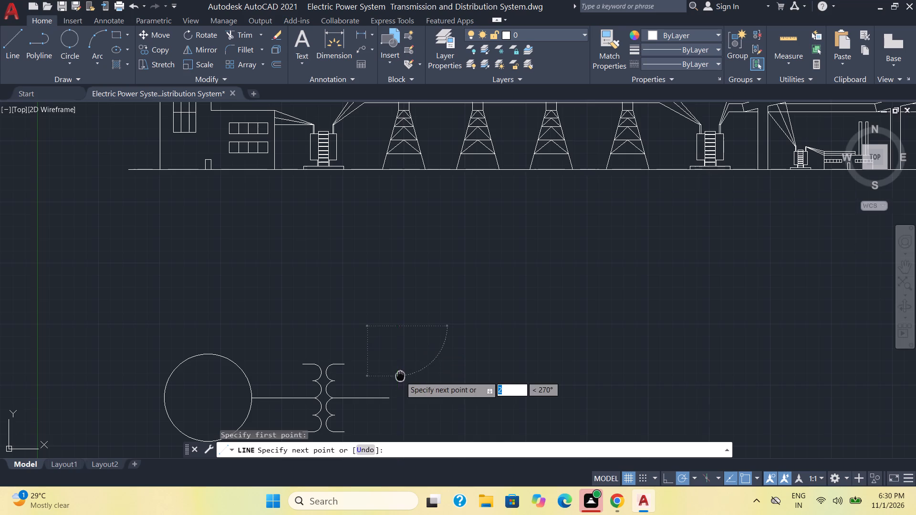
{"action": "middle_click_drag", "start_coordinate": [400, 374], "coordinate": [412, 282]}
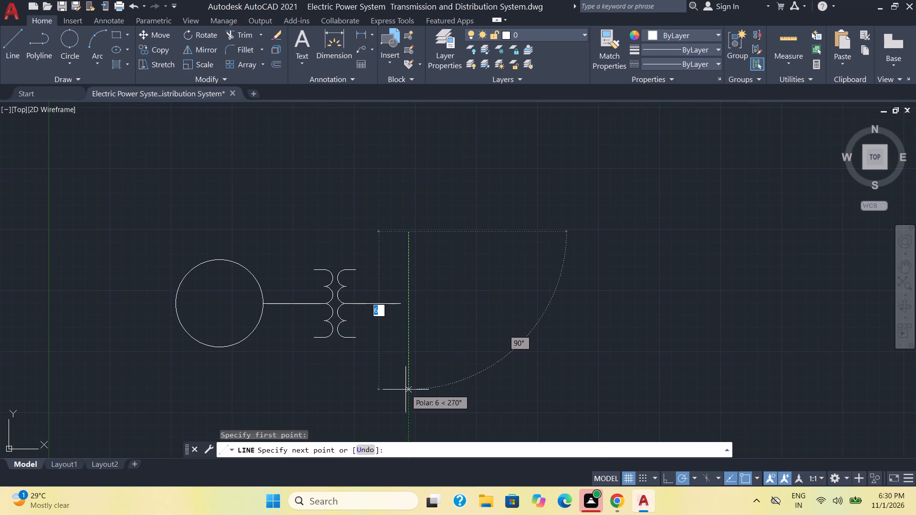
{"action": "left_click", "coordinate": [406, 394]}
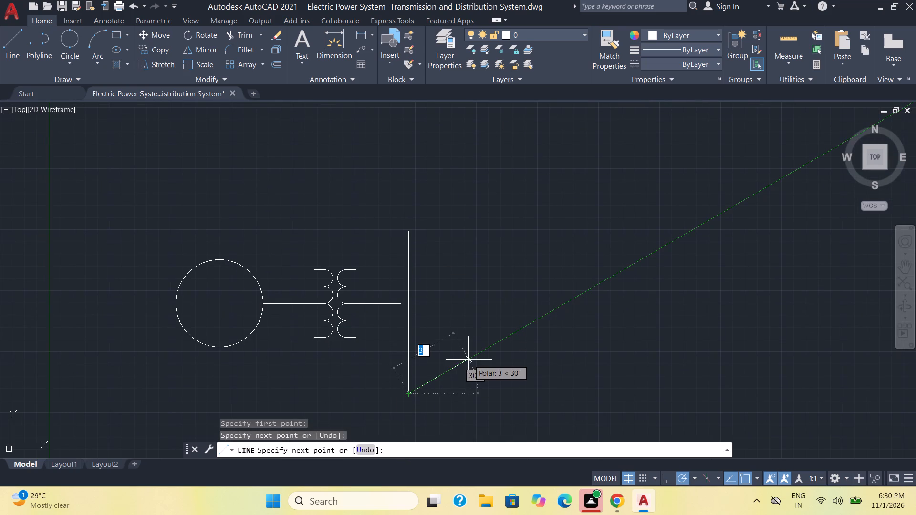
{"action": "key", "text": "Escape"}
Draw a small rectangle about 1 by 1 unit hanging from the output line, between the transformer and the busbar.
{"action": "left_click", "coordinate": [115, 36]}
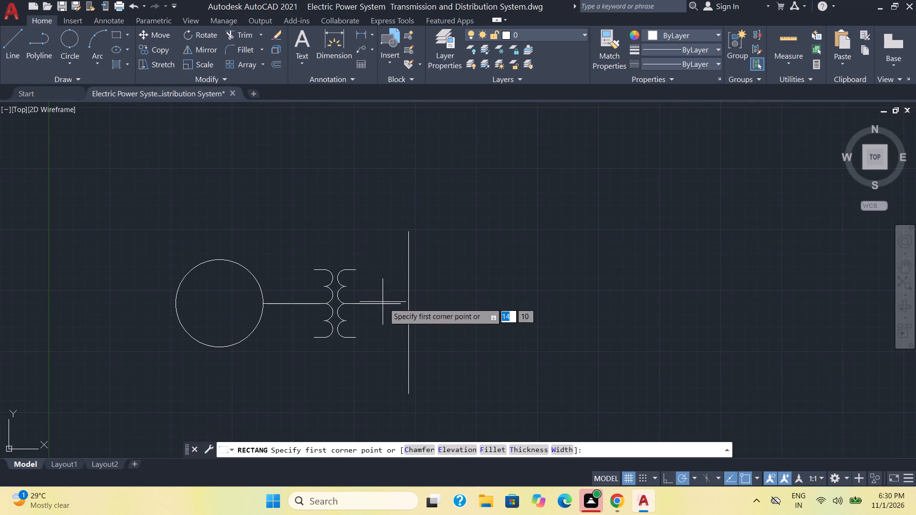
{"action": "left_click", "coordinate": [373, 304]}
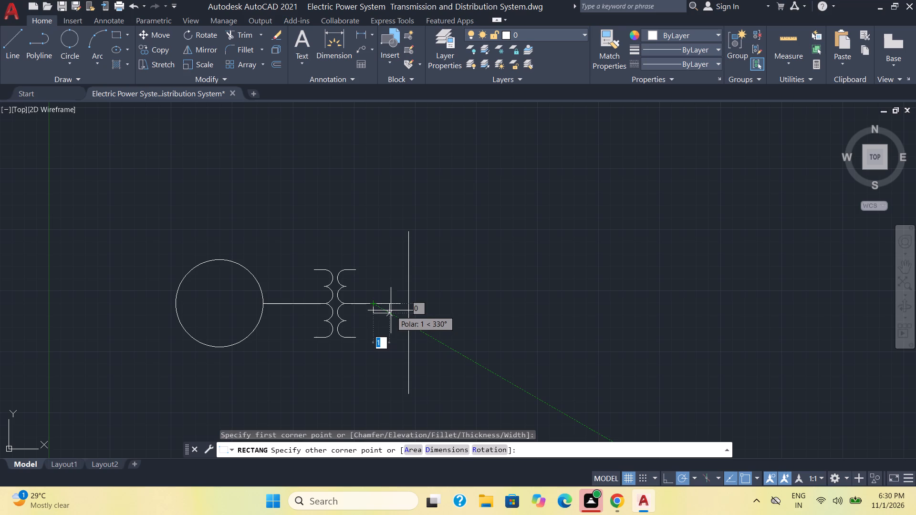
{"action": "scroll", "coordinate": [391, 322], "scroll_direction": "up", "scroll_amount": 2}
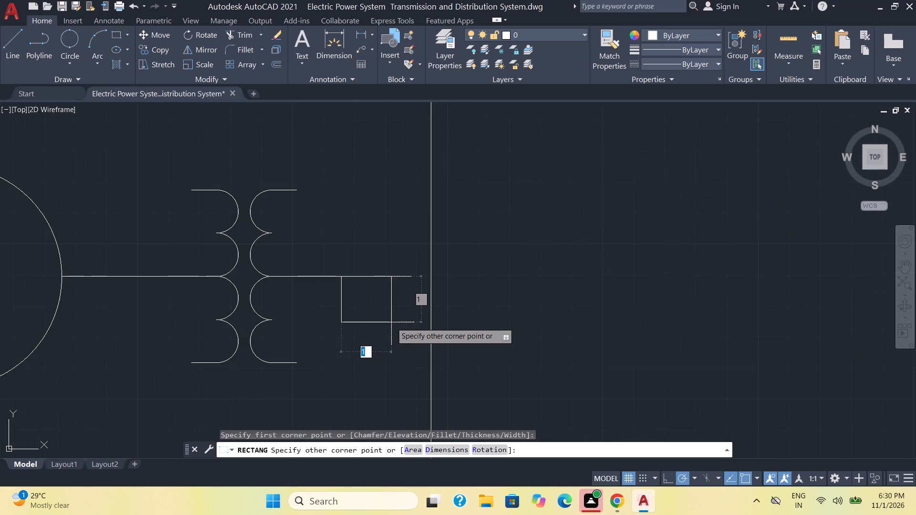
{"action": "left_click", "coordinate": [391, 321]}
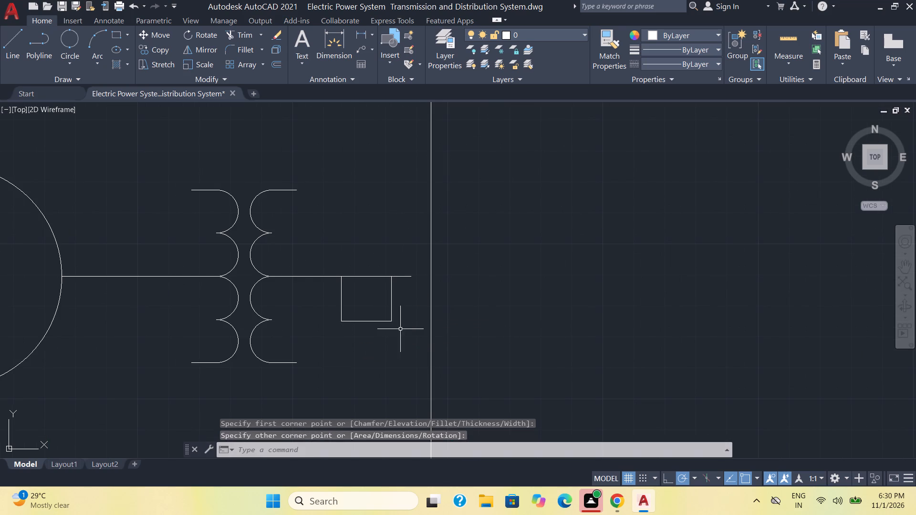
Move the small rectangle up by its centre so it sits centred on the transformer's output line.
{"action": "left_click_drag", "start_coordinate": [401, 330], "coordinate": [399, 325]}
{"action": "left_click", "coordinate": [379, 311]}
{"action": "left_click", "coordinate": [161, 30]}
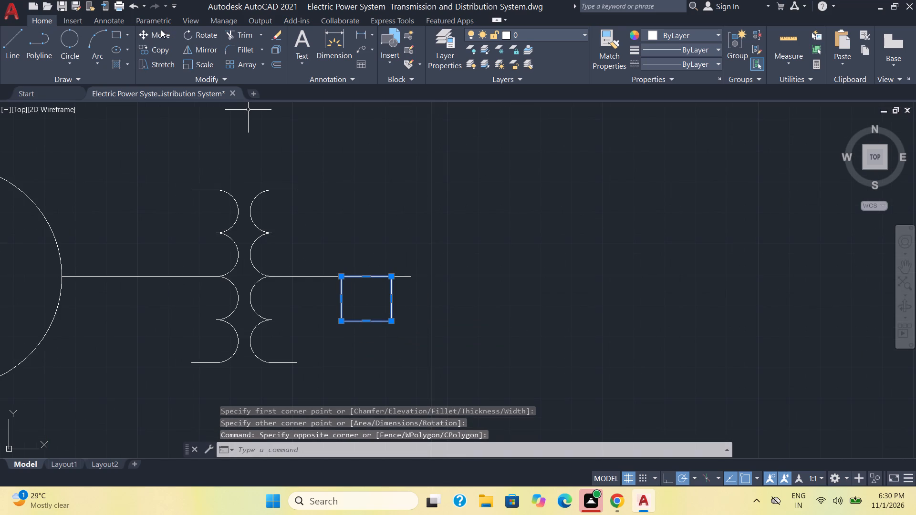
{"action": "left_click", "coordinate": [365, 298]}
{"action": "left_click", "coordinate": [367, 278]}
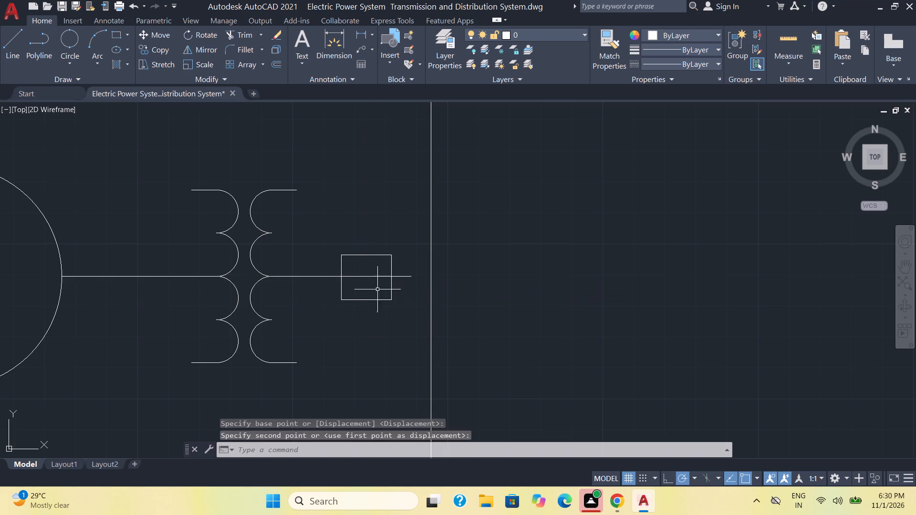
Trim away the part of the output line inside the small rectangle.
{"action": "left_click", "coordinate": [234, 35]}
{"action": "left_click", "coordinate": [353, 279]}
{"action": "left_click", "coordinate": [357, 272]}
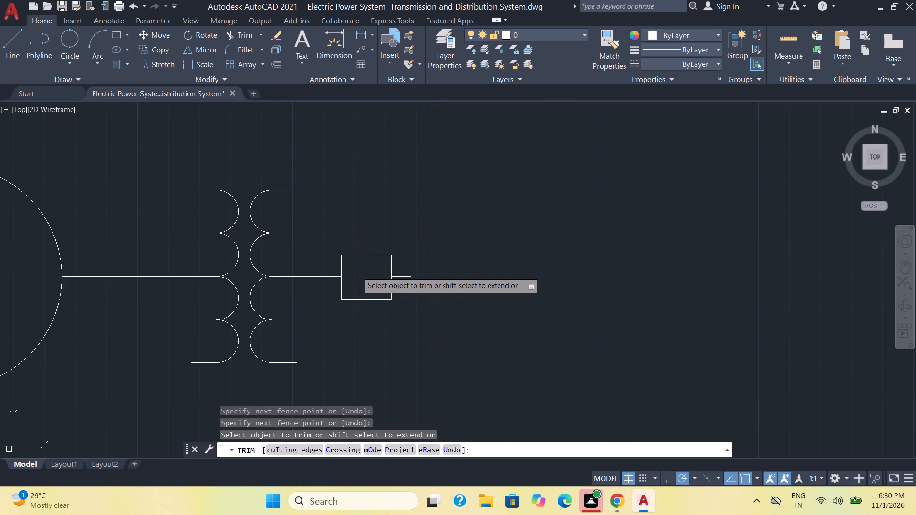
{"action": "key", "text": "Escape"}
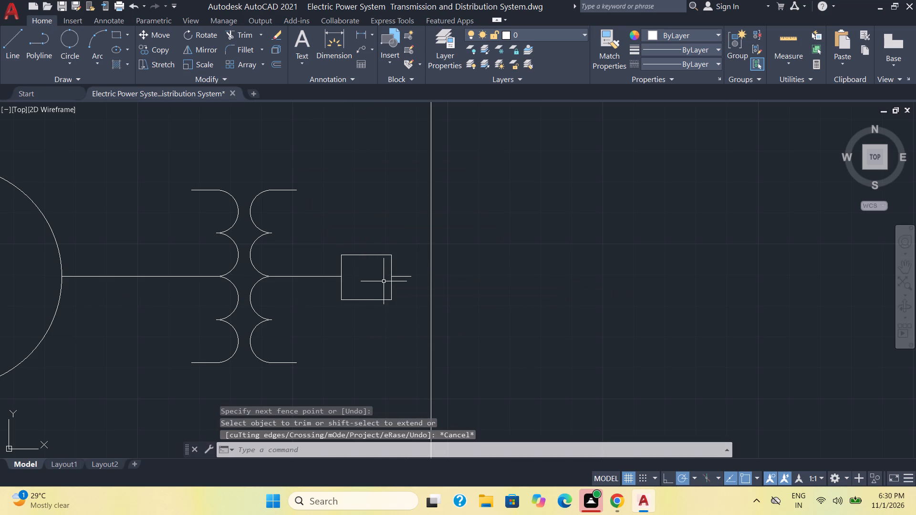
Extend the short output line beyond the rectangle to meet the vertical busbar line.
{"action": "left_click", "coordinate": [242, 33]}
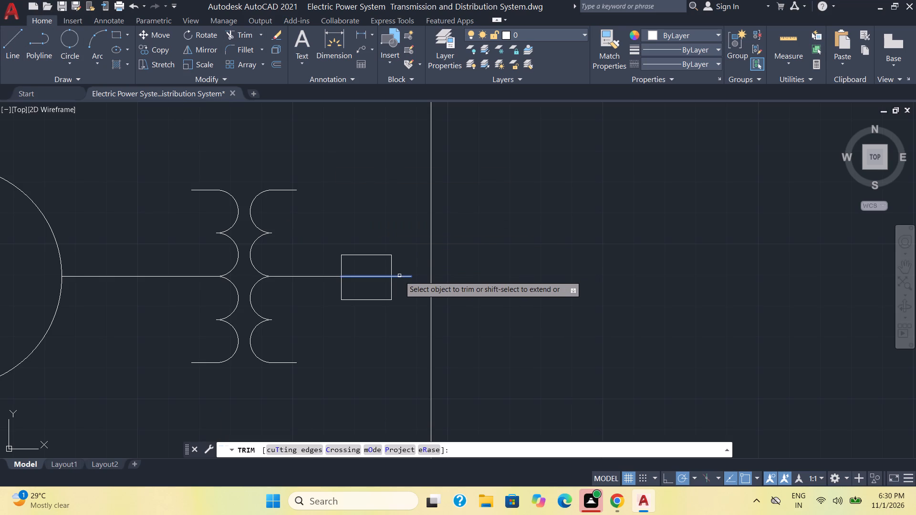
{"action": "left_click", "coordinate": [407, 276], "text": "shift"}
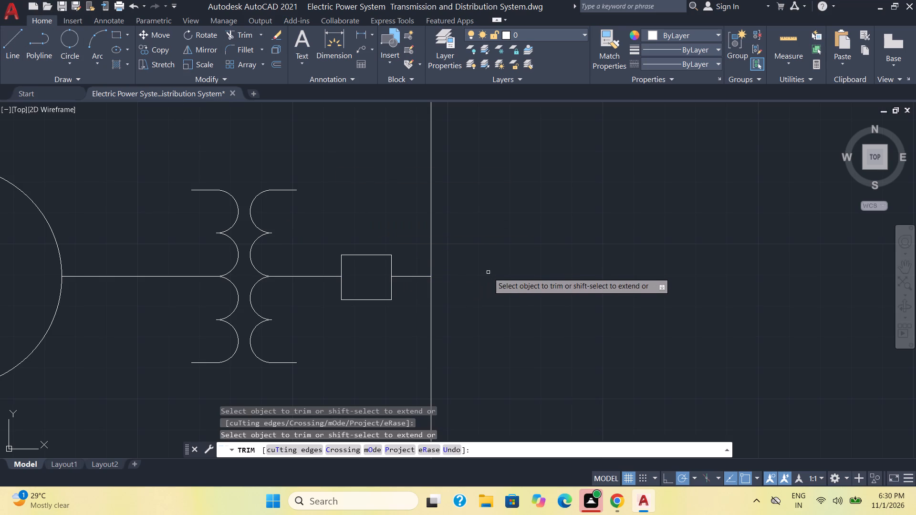
Mirror the small breaker rectangle and its short connecting line across the vertical busbar, keeping the originals.
{"action": "key", "text": "Escape"}
{"action": "scroll", "coordinate": [540, 294], "scroll_direction": "down", "scroll_amount": 2}
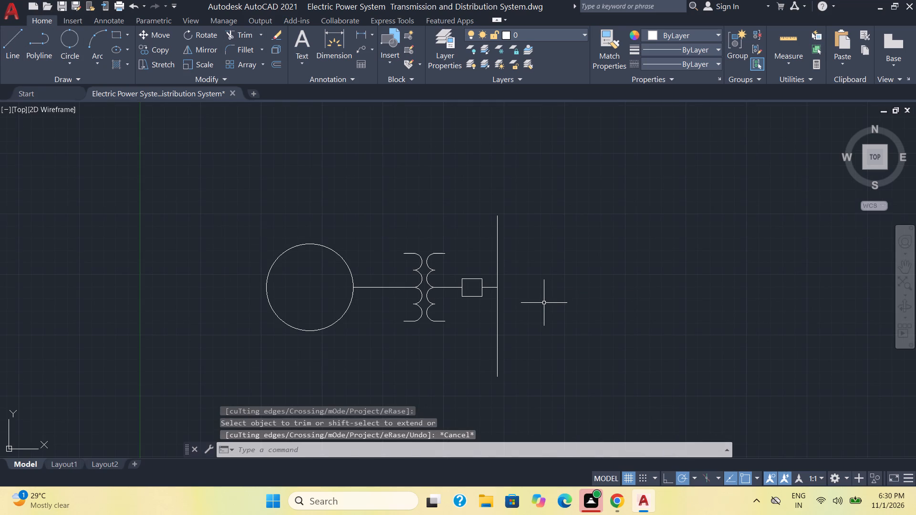
{"action": "middle_click_drag", "start_coordinate": [544, 303], "coordinate": [480, 272]}
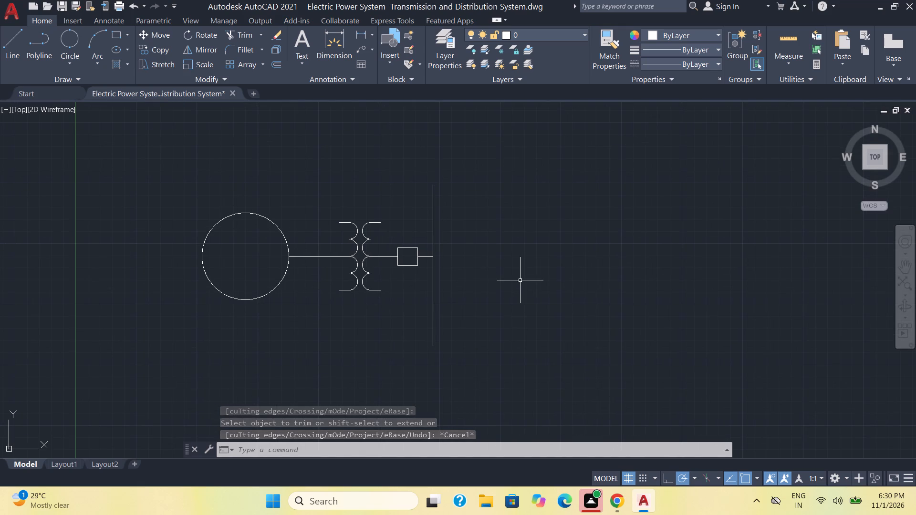
{"action": "middle_click_drag", "start_coordinate": [520, 280], "coordinate": [397, 260]}
{"action": "left_click", "coordinate": [301, 261]}
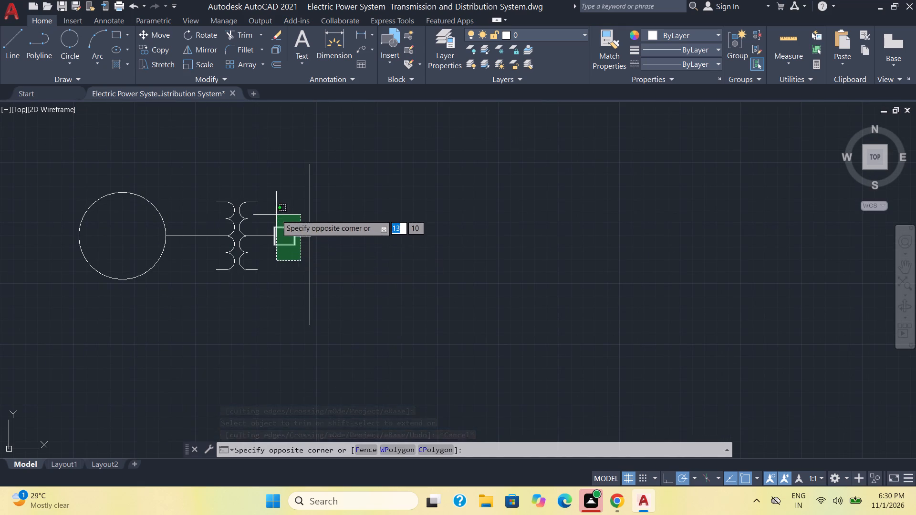
{"action": "left_click", "coordinate": [276, 215]}
{"action": "left_click", "coordinate": [191, 48]}
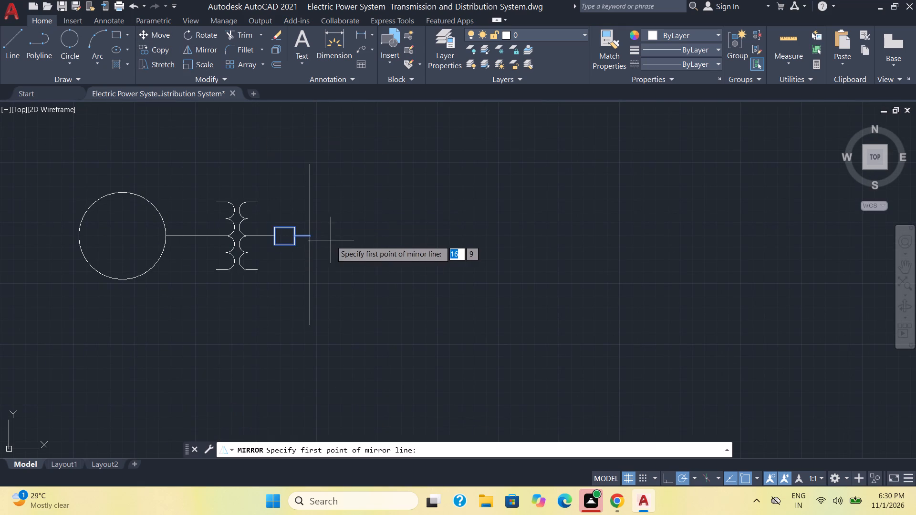
{"action": "left_click", "coordinate": [309, 237]}
{"action": "left_click", "coordinate": [309, 210]}
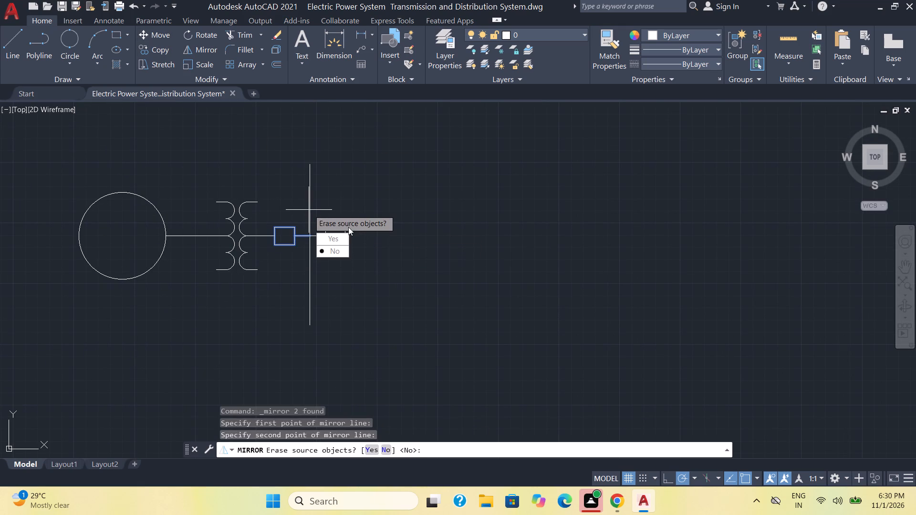
{"action": "left_click_drag", "start_coordinate": [341, 252], "coordinate": [309, 210]}
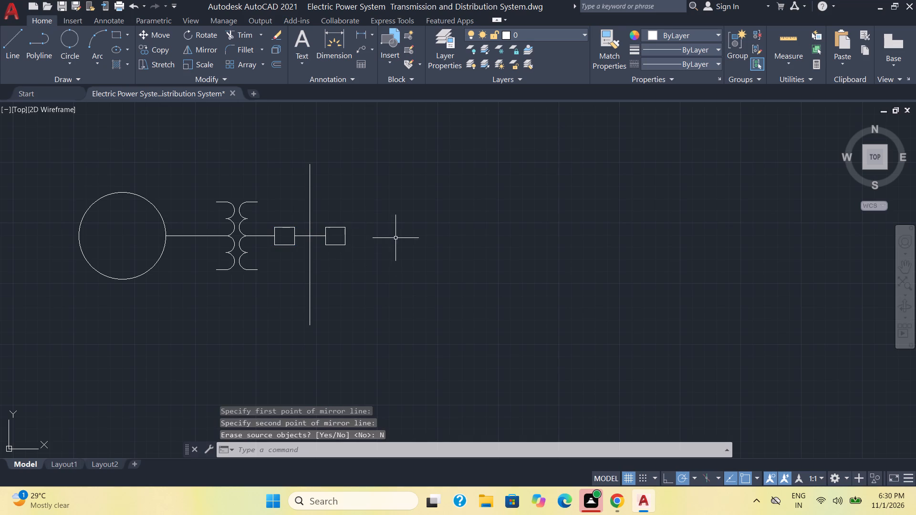
{"action": "left_click", "coordinate": [354, 338]}
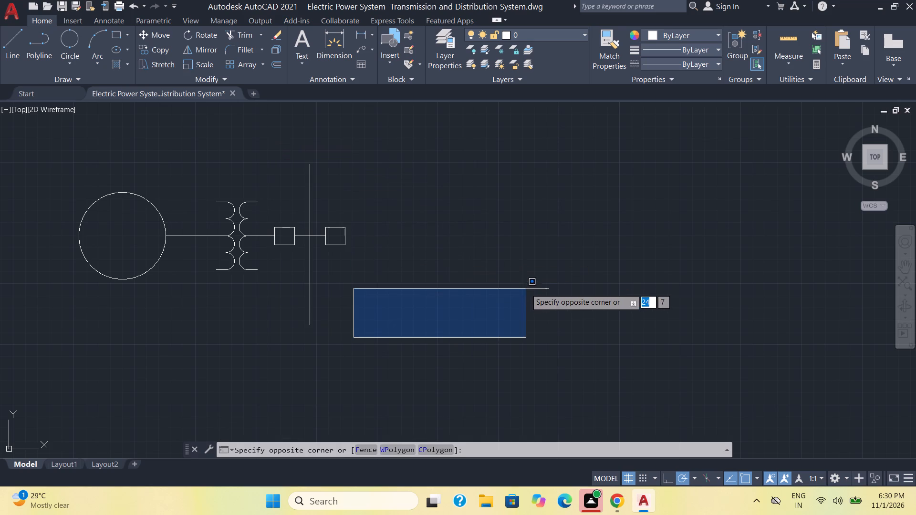
{"action": "key", "text": "Escape"}
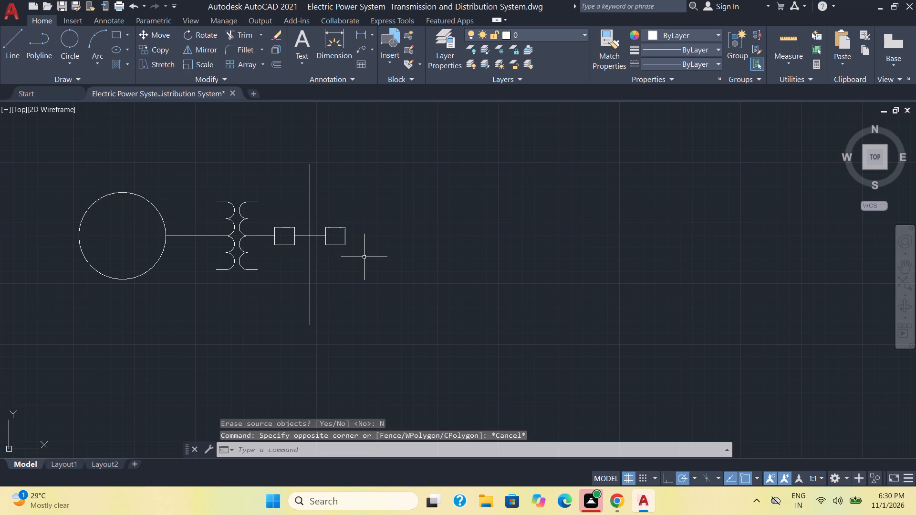
Copy the mirrored breaker rectangle and its connecting line about 3 units straight down along the busbar.
{"action": "left_click", "coordinate": [359, 257]}
{"action": "left_click", "coordinate": [319, 216]}
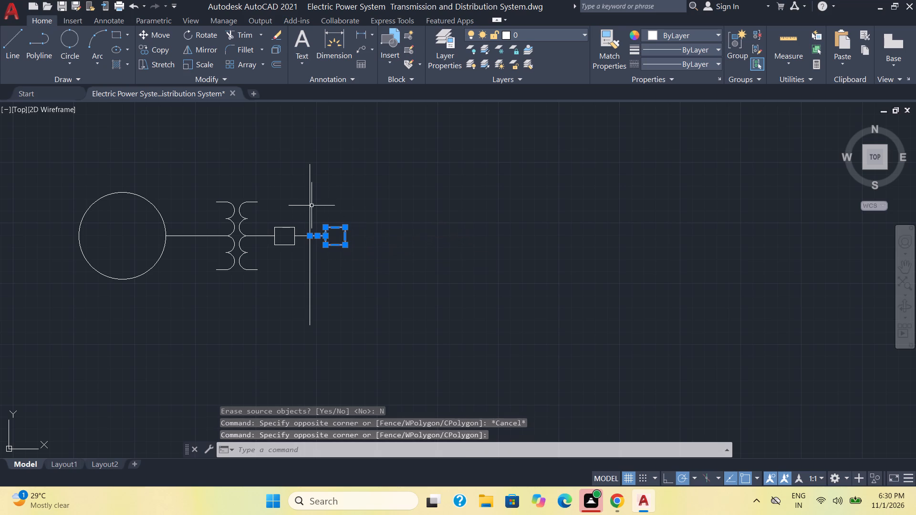
{"action": "left_click", "coordinate": [156, 49]}
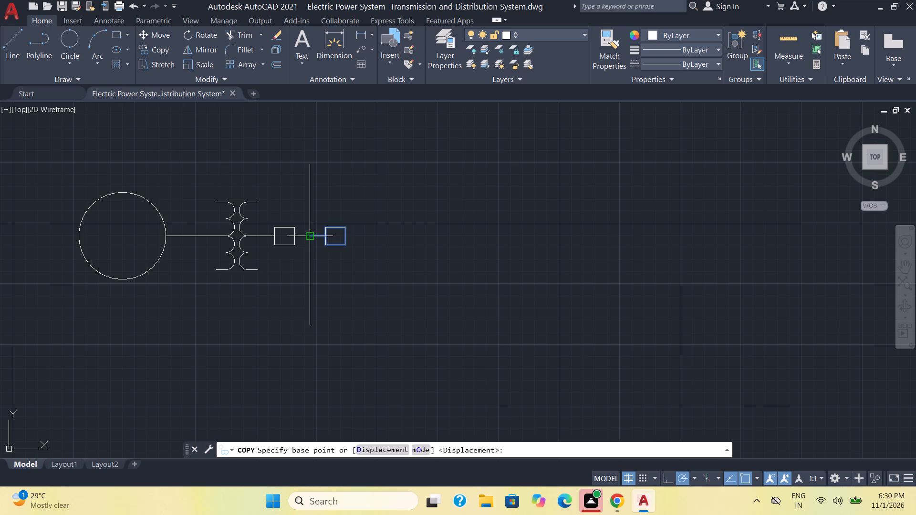
{"action": "left_click", "coordinate": [310, 234]}
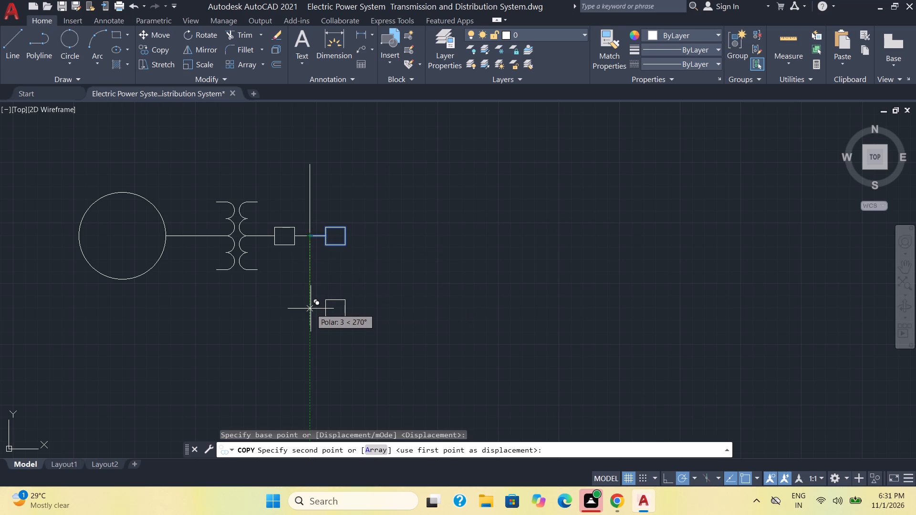
{"action": "left_click", "coordinate": [311, 309]}
{"action": "key", "text": "Escape"}
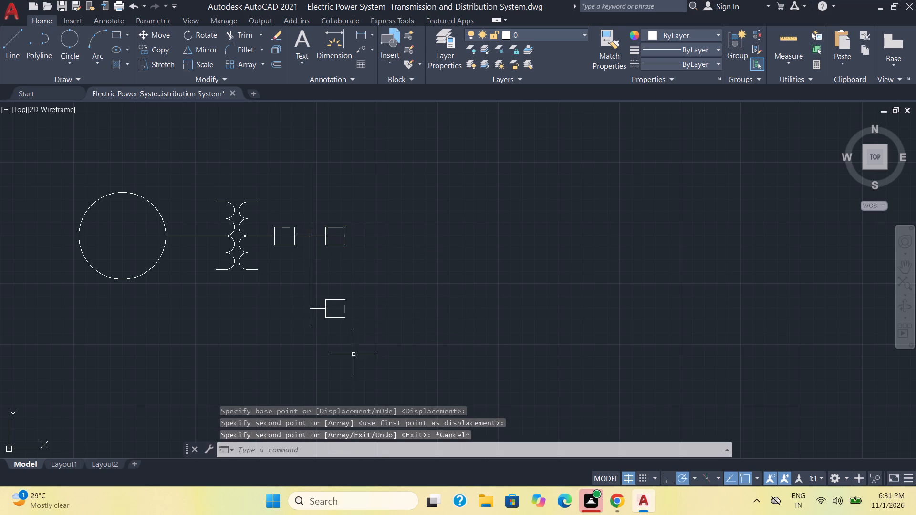
Move the busbar line together with the lower breaker and its connecting line about 1 unit straight down.
{"action": "left_click", "coordinate": [354, 354]}
{"action": "left_click", "coordinate": [303, 277]}
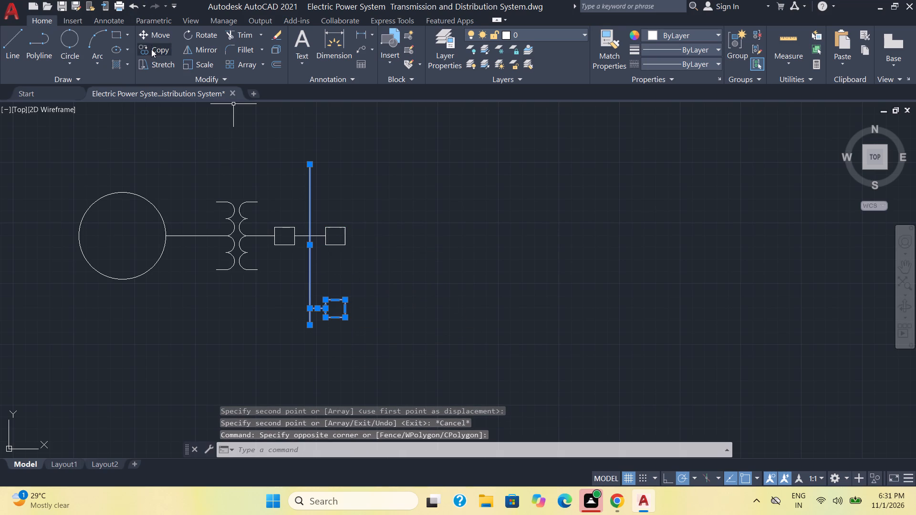
{"action": "left_click", "coordinate": [152, 29]}
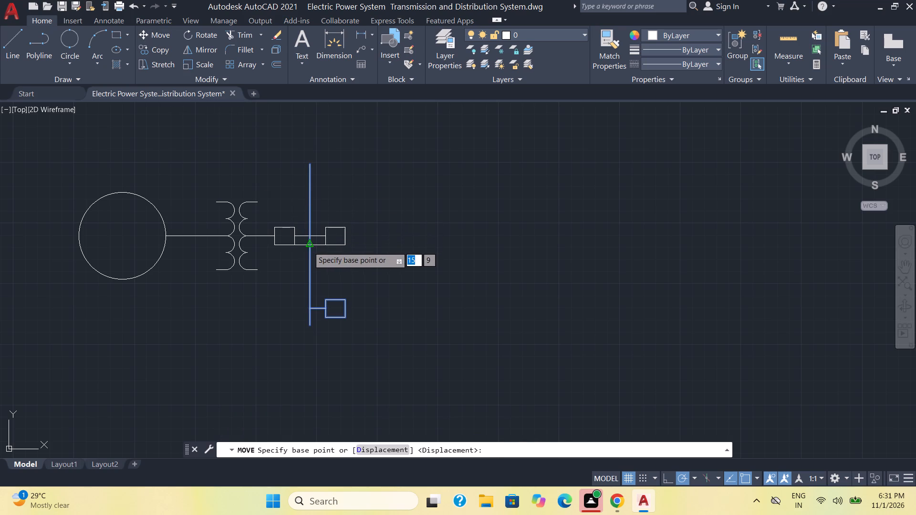
{"action": "left_click", "coordinate": [308, 247]}
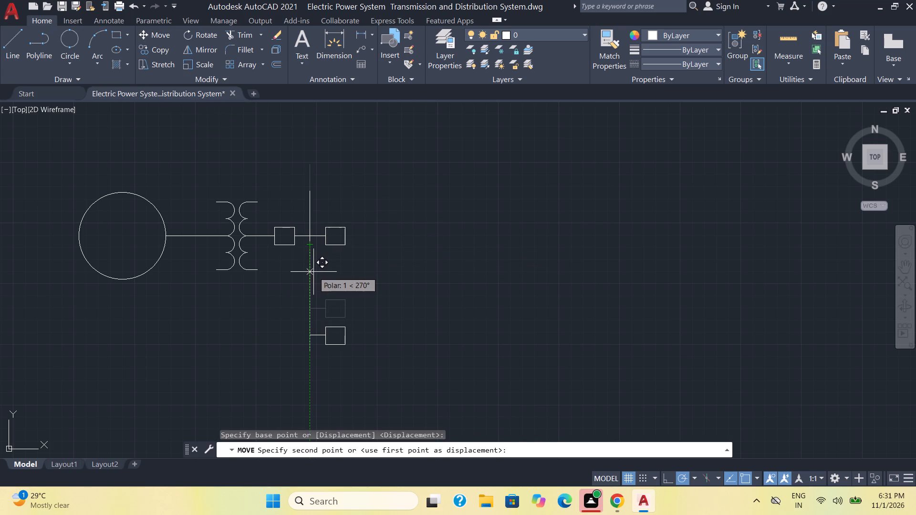
{"action": "left_click", "coordinate": [313, 272]}
Draw a line from the outer side midpoint of the lower breaker, a short way outward and about 1 unit down.
{"action": "scroll", "coordinate": [480, 299], "scroll_direction": "down", "scroll_amount": 1}
{"action": "middle_click_drag", "start_coordinate": [480, 299], "coordinate": [460, 234]}
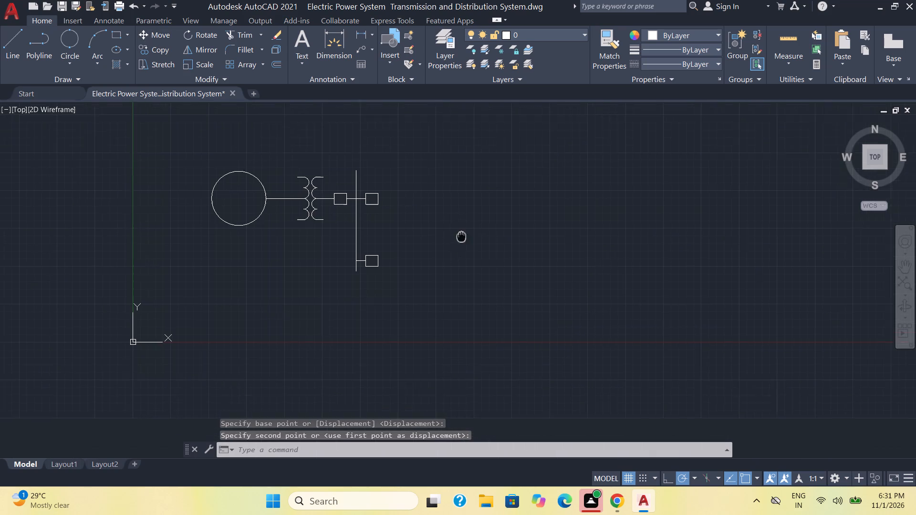
{"action": "middle_click_drag", "start_coordinate": [460, 234], "coordinate": [458, 227]}
{"action": "left_click", "coordinate": [16, 49]}
{"action": "scroll", "coordinate": [361, 269], "scroll_direction": "up", "scroll_amount": 2}
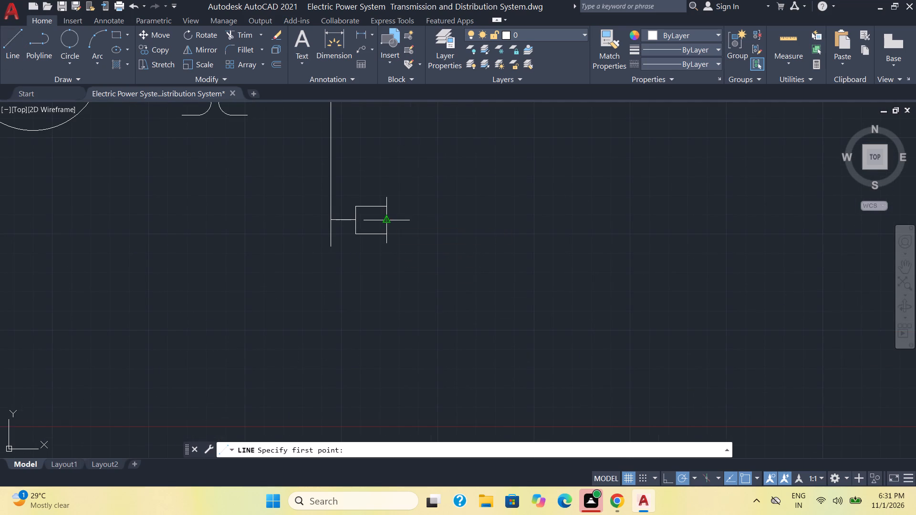
{"action": "left_click", "coordinate": [390, 221]}
{"action": "left_click", "coordinate": [395, 222]}
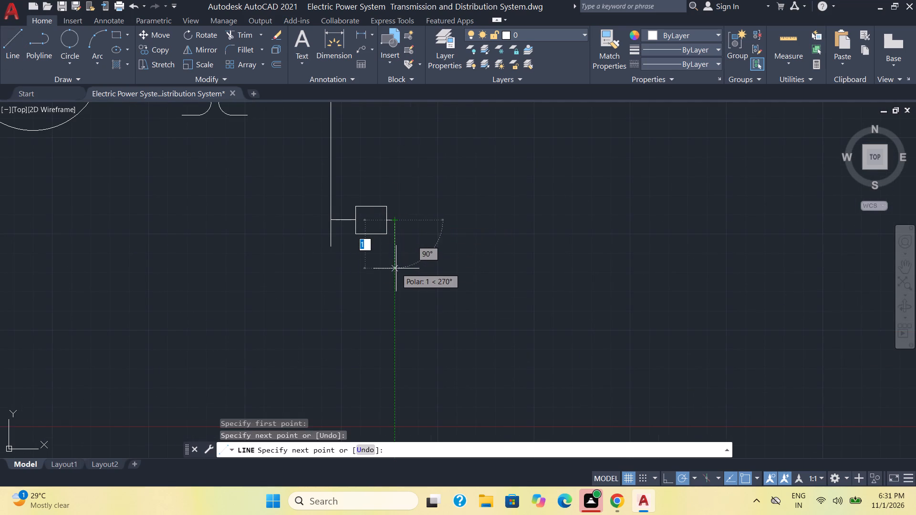
{"action": "left_click", "coordinate": [397, 277]}
{"action": "key", "text": "Escape"}
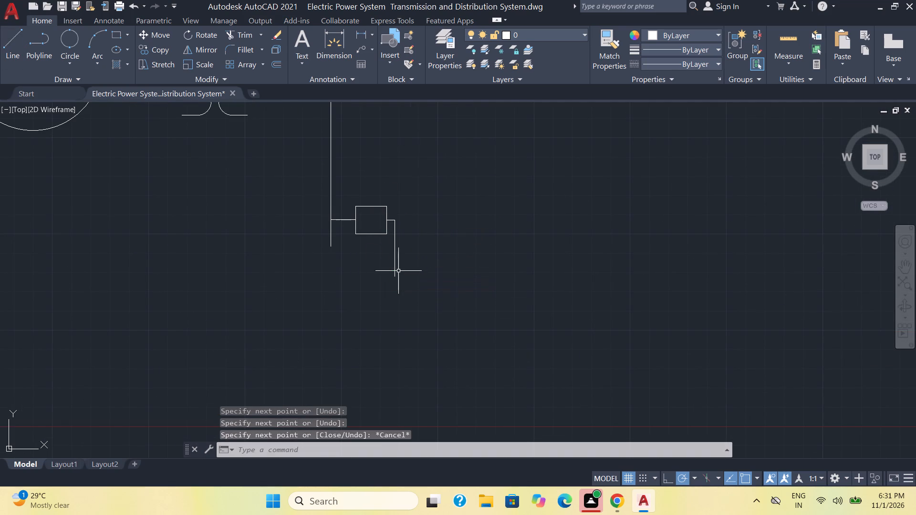
Draw a small 3-sided polygon, inscribed in circle, centred on the lower end of the new line and pointing down.
{"action": "left_click", "coordinate": [128, 31]}
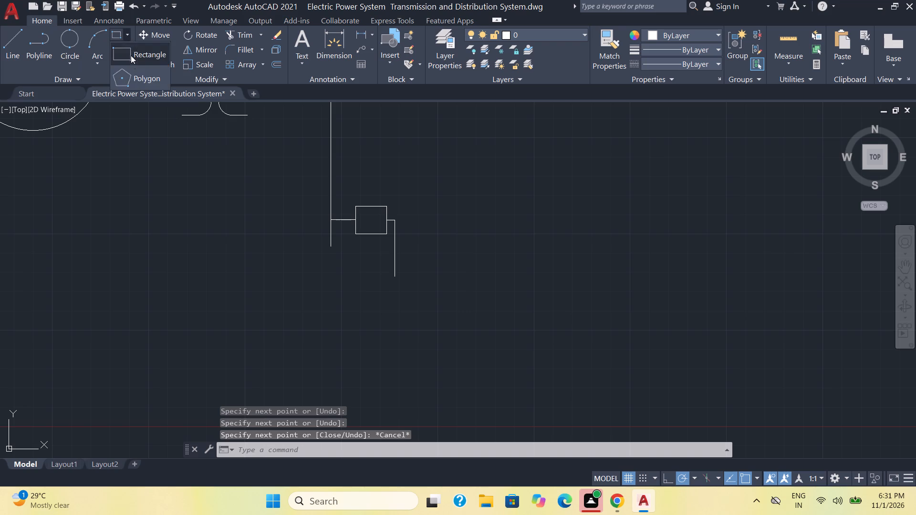
{"action": "left_click", "coordinate": [132, 75]}
{"action": "key", "text": "3"}
{"action": "key", "text": "Return"}
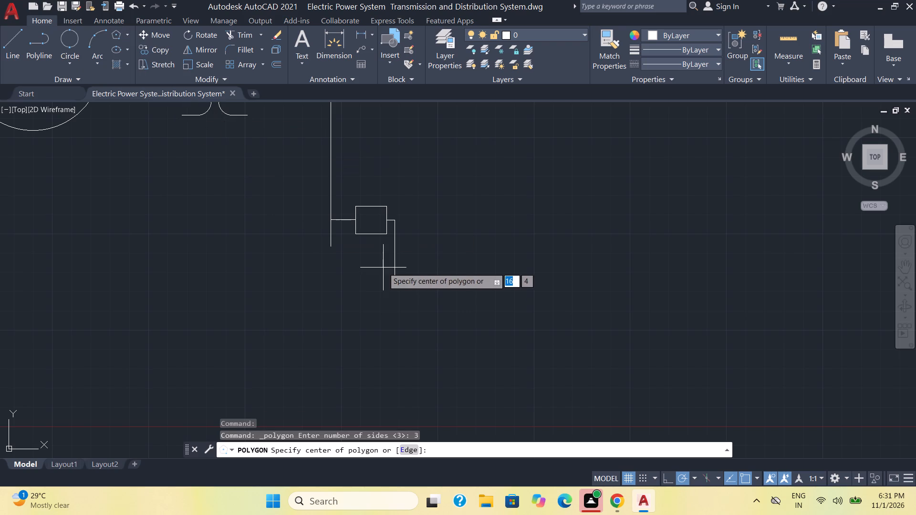
{"action": "left_click", "coordinate": [395, 275]}
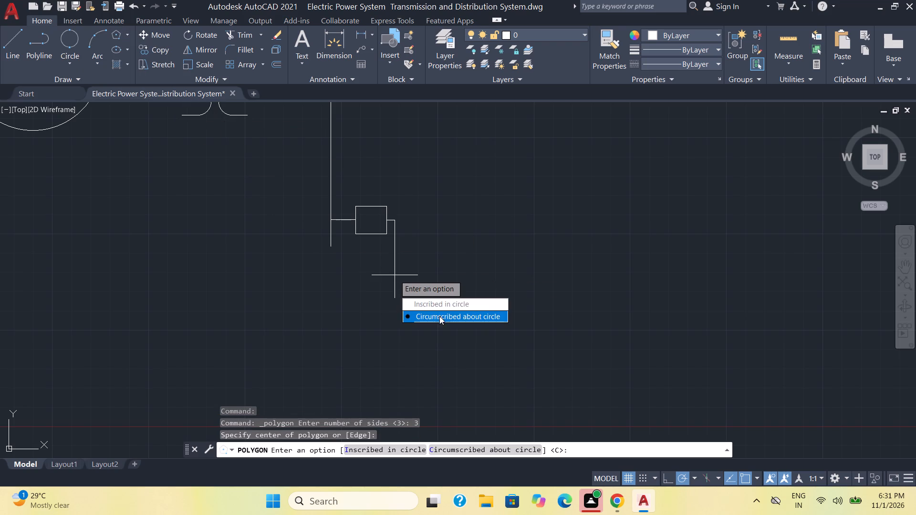
{"action": "left_click_drag", "start_coordinate": [437, 308], "coordinate": [395, 275]}
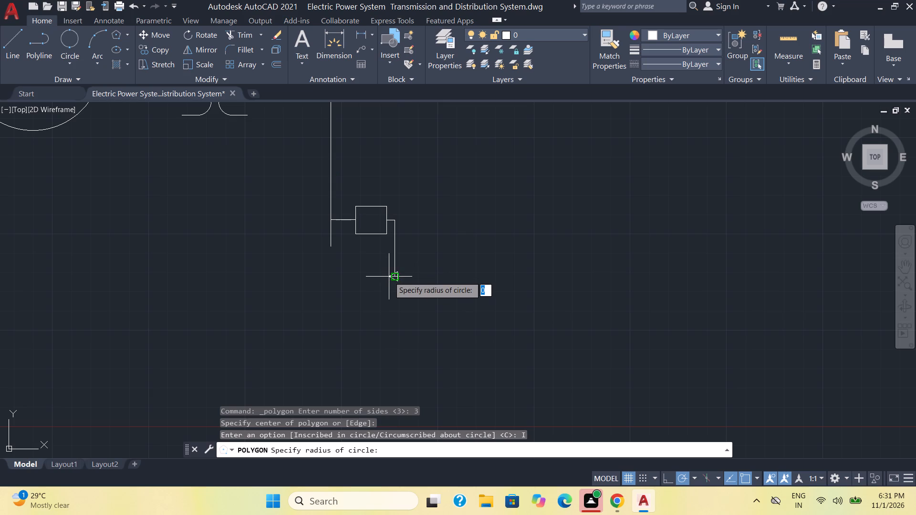
{"action": "scroll", "coordinate": [386, 275], "scroll_direction": "up", "scroll_amount": 1}
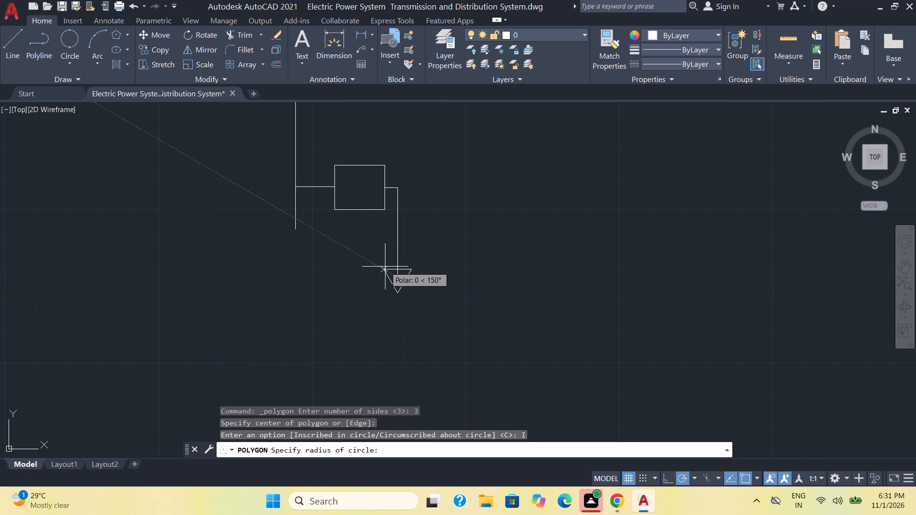
{"action": "left_click", "coordinate": [385, 267]}
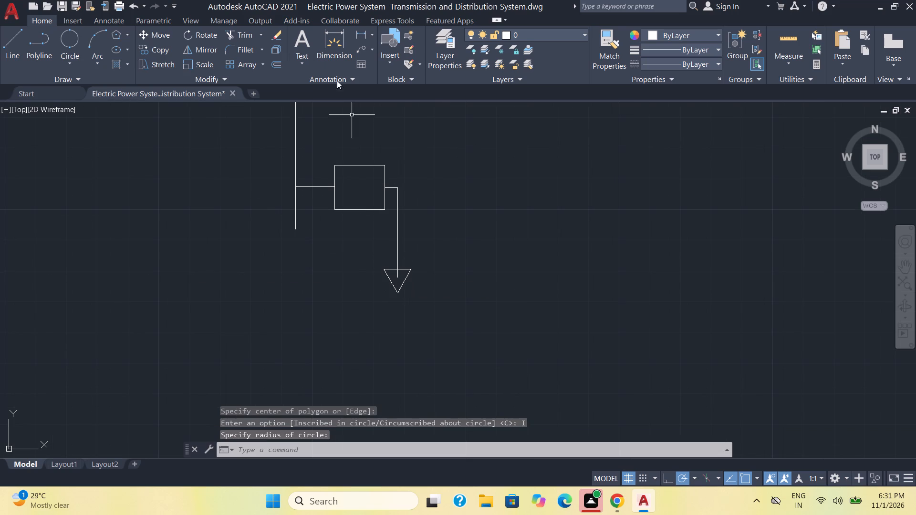
Trim away the part of the vertical line inside the small triangle to finish the load arrow.
{"action": "left_click", "coordinate": [235, 27]}
{"action": "left_click", "coordinate": [228, 34]}
{"action": "left_click", "coordinate": [396, 278]}
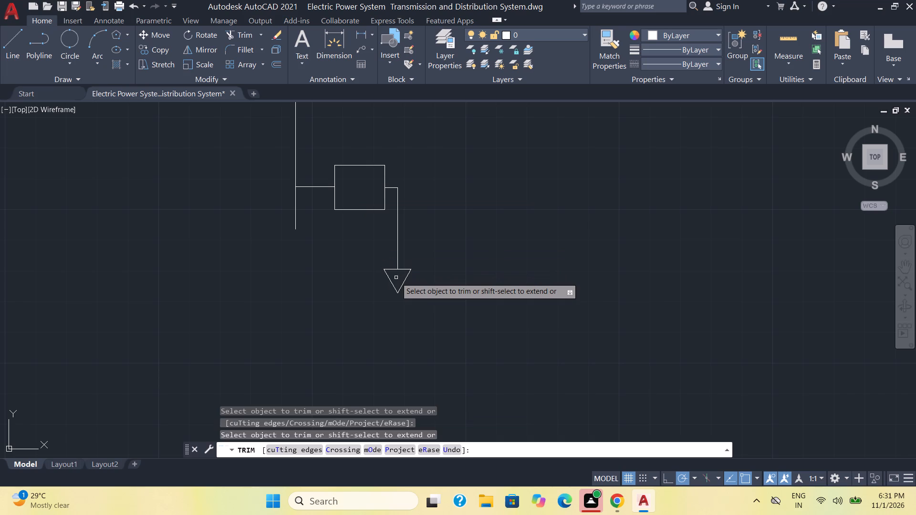
{"action": "key", "text": "Escape"}
Mirror the busbar, its three breakers and the load arrow across a vertical axis beyond the busbar, keeping the originals.
{"action": "scroll", "coordinate": [482, 280], "scroll_direction": "down", "scroll_amount": 4}
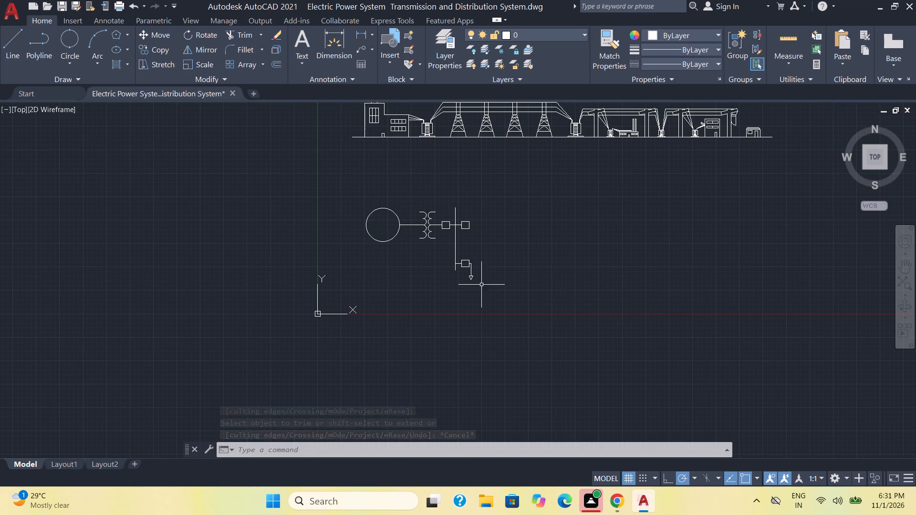
{"action": "middle_click_drag", "start_coordinate": [511, 275], "coordinate": [470, 284]}
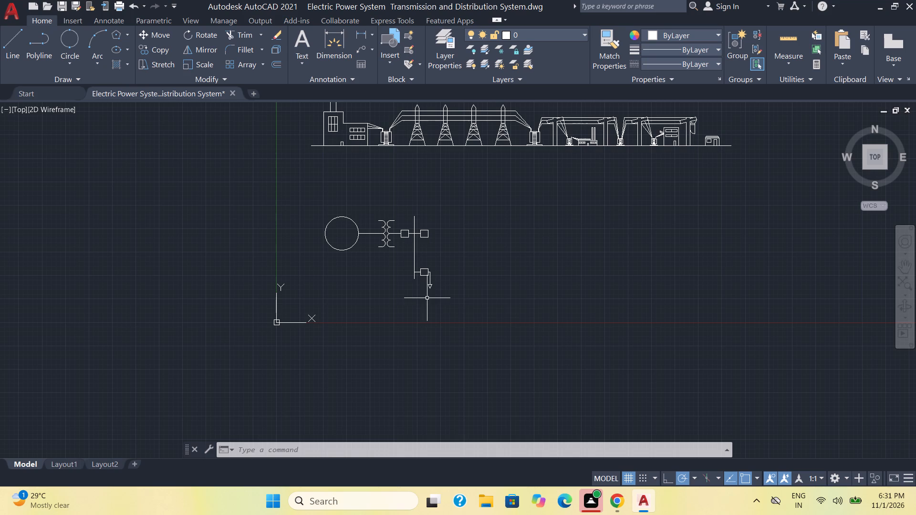
{"action": "left_click", "coordinate": [447, 298]}
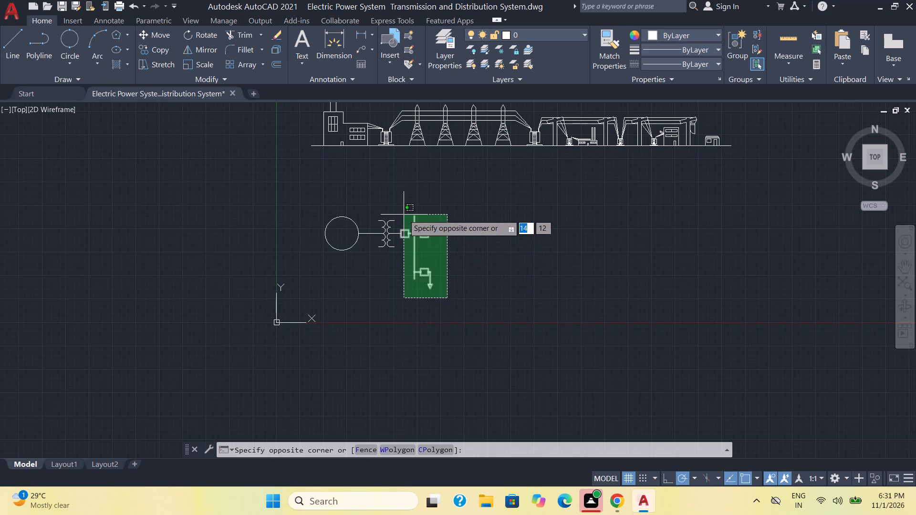
{"action": "left_click", "coordinate": [404, 215]}
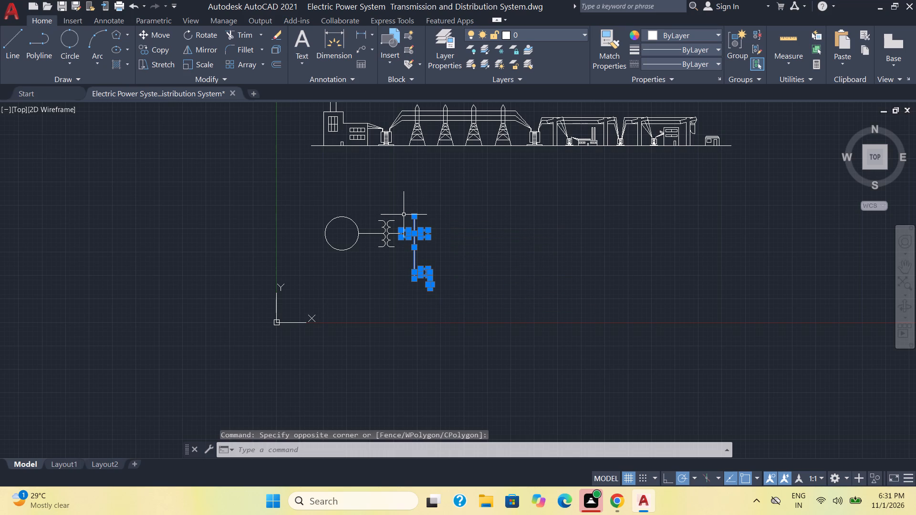
{"action": "left_click", "coordinate": [203, 54]}
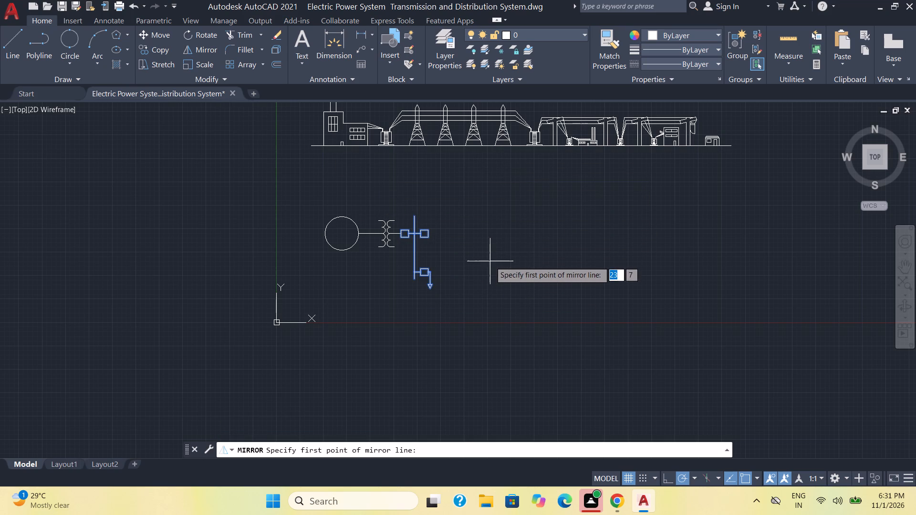
{"action": "left_click", "coordinate": [455, 251]}
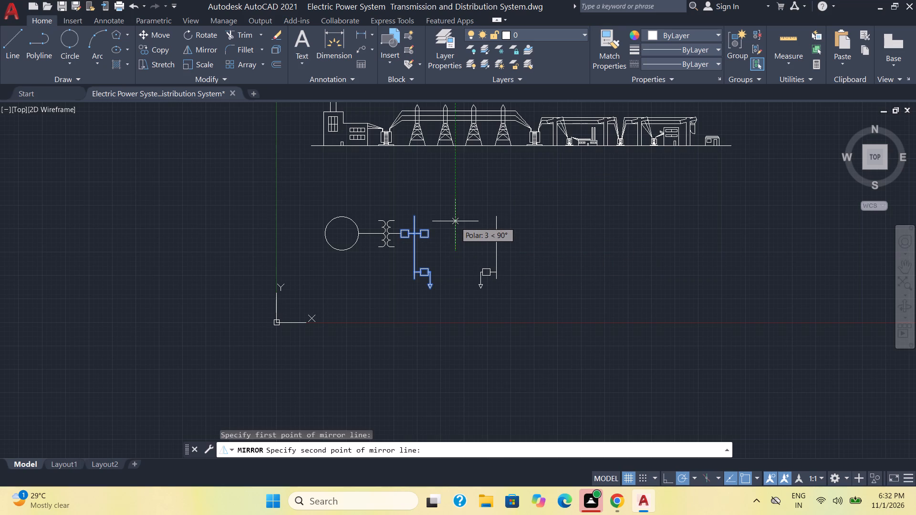
{"action": "left_click", "coordinate": [455, 221]}
{"action": "left_click_drag", "start_coordinate": [488, 260], "coordinate": [455, 221]}
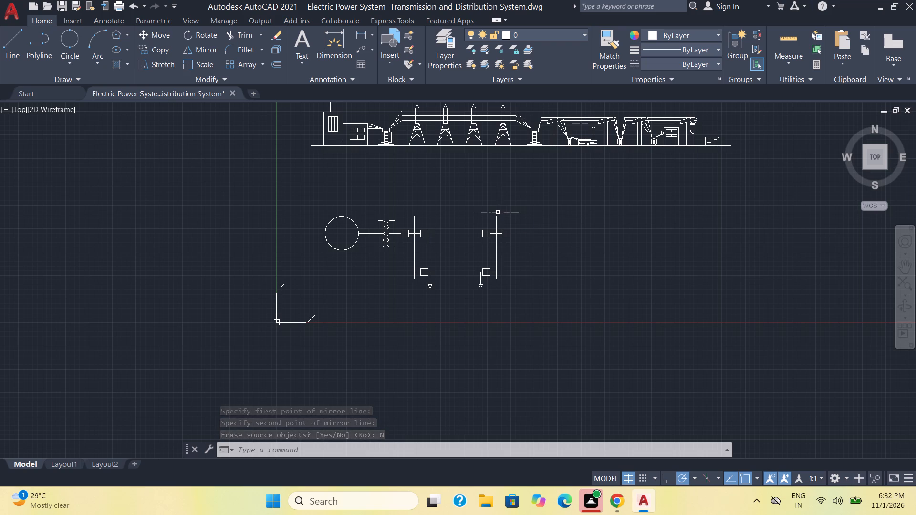
Copy the transformer with its connecting lines and breaker from the generator's side to the outer side of the mirrored busbar's upper breaker.
{"action": "left_click", "coordinate": [406, 256]}
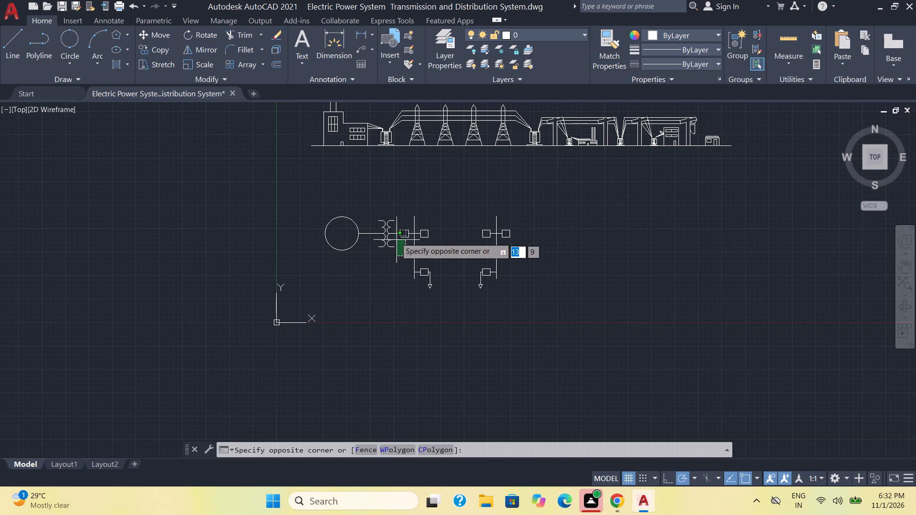
{"action": "left_click", "coordinate": [371, 206]}
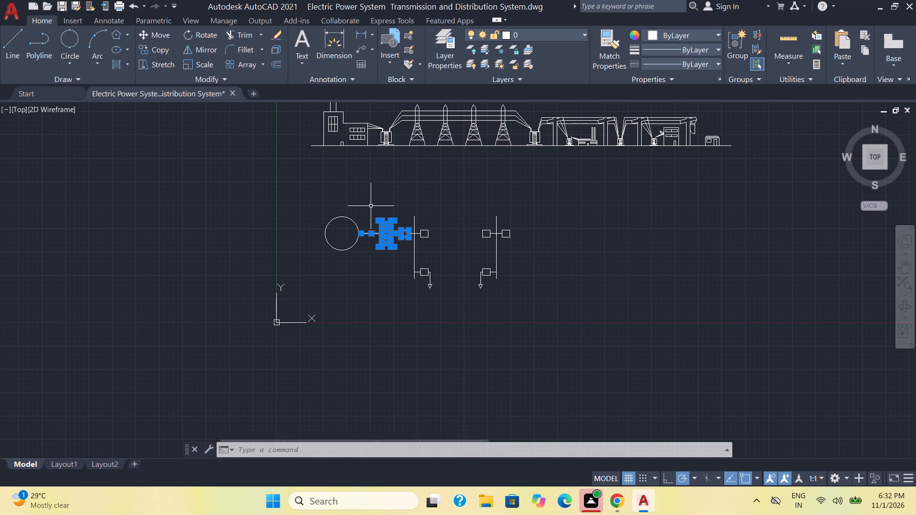
{"action": "left_click", "coordinate": [156, 49]}
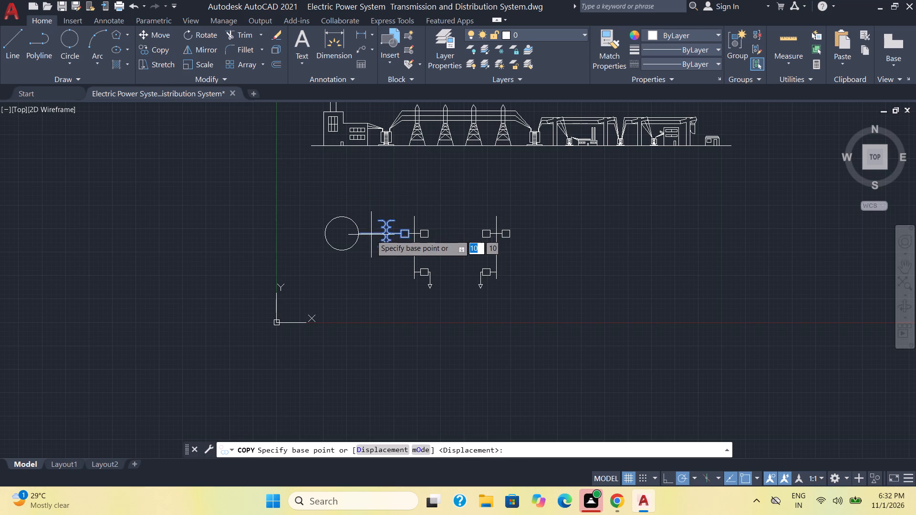
{"action": "left_click", "coordinate": [358, 233]}
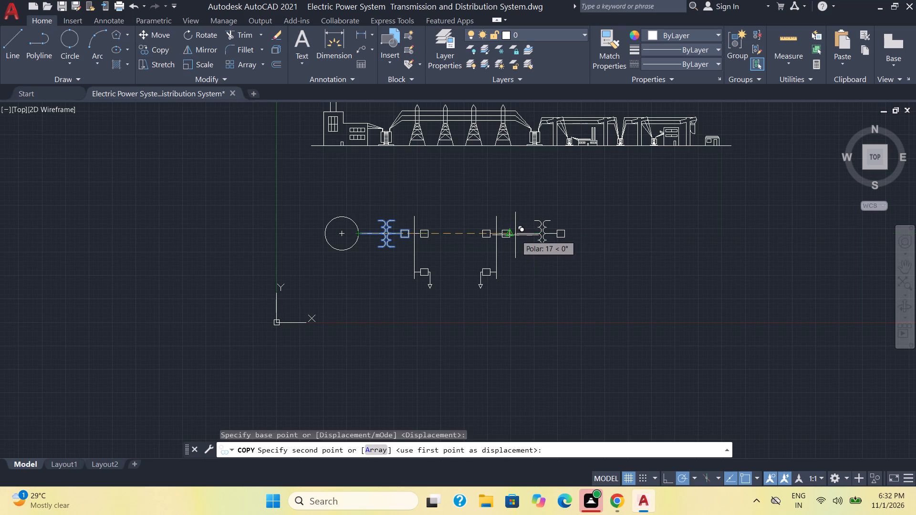
{"action": "left_click", "coordinate": [511, 235]}
{"action": "key", "text": "Escape"}
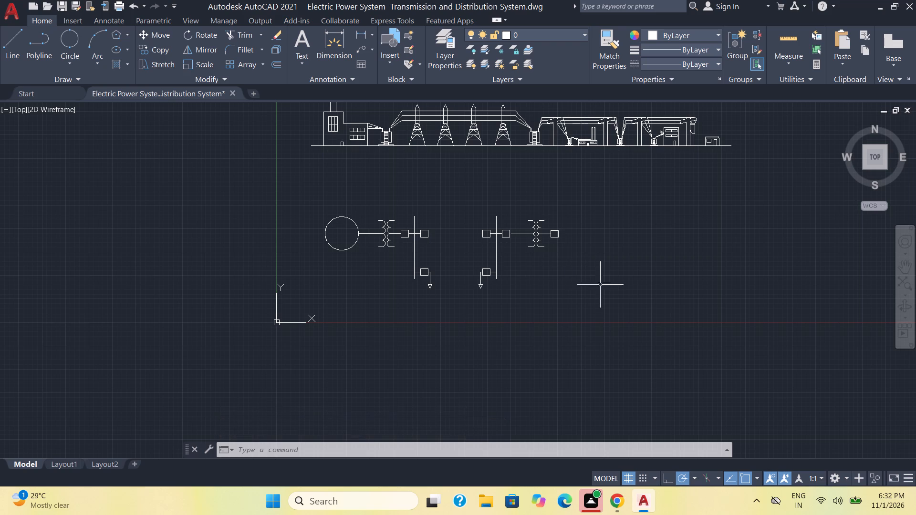
Move the whole second busbar assembly, including its copied transformer and end breaker, about 1 unit horizontally towards the first busbar.
{"action": "scroll", "coordinate": [613, 301], "scroll_direction": "up", "scroll_amount": 1}
{"action": "scroll", "coordinate": [570, 271], "scroll_direction": "down", "scroll_amount": 1}
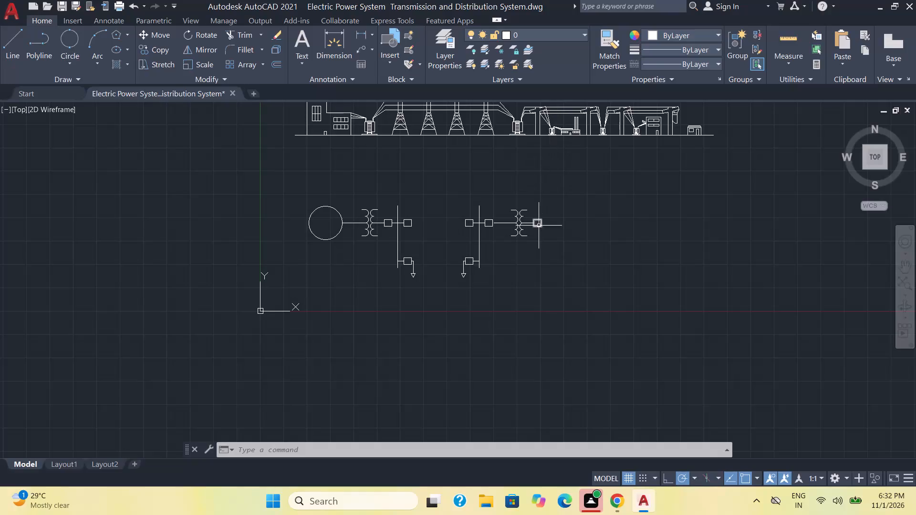
{"action": "left_click", "coordinate": [553, 252]}
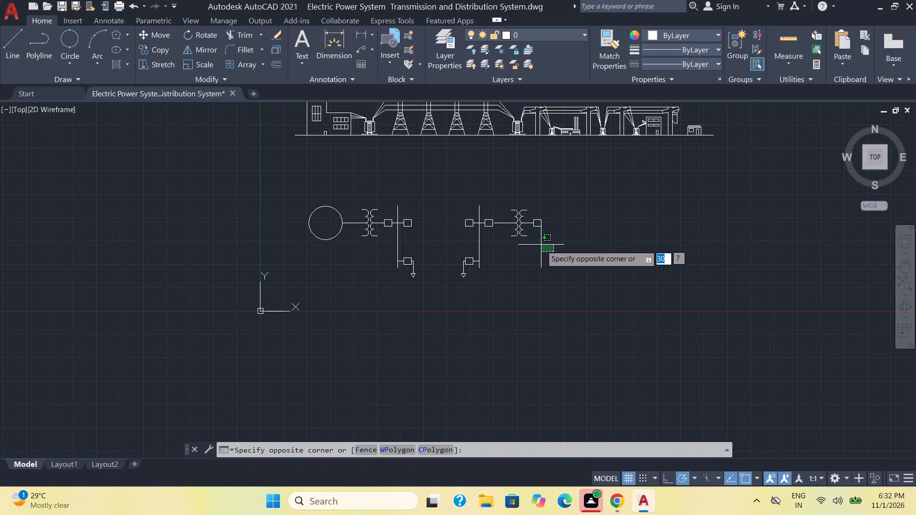
{"action": "key", "text": "Escape"}
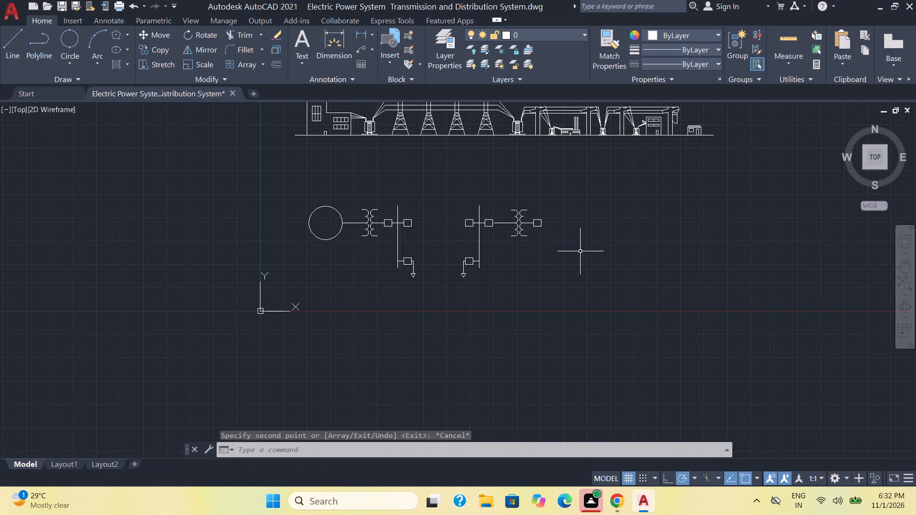
{"action": "left_click", "coordinate": [597, 288]}
{"action": "left_click", "coordinate": [445, 184]}
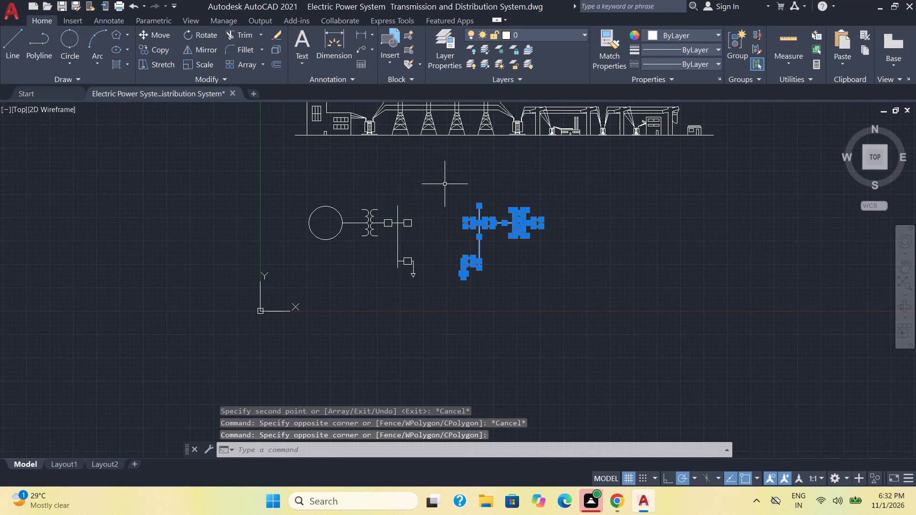
{"action": "left_click", "coordinate": [167, 35]}
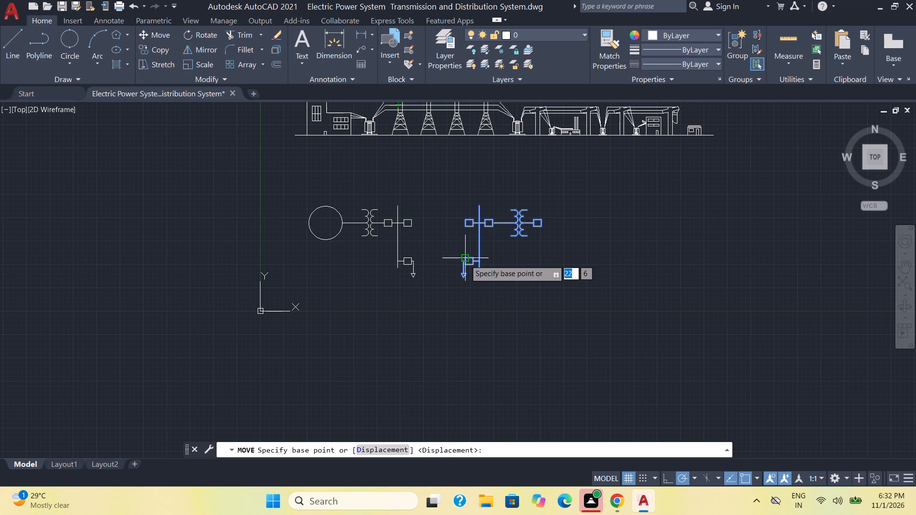
{"action": "scroll", "coordinate": [463, 223], "scroll_direction": "up", "scroll_amount": 3}
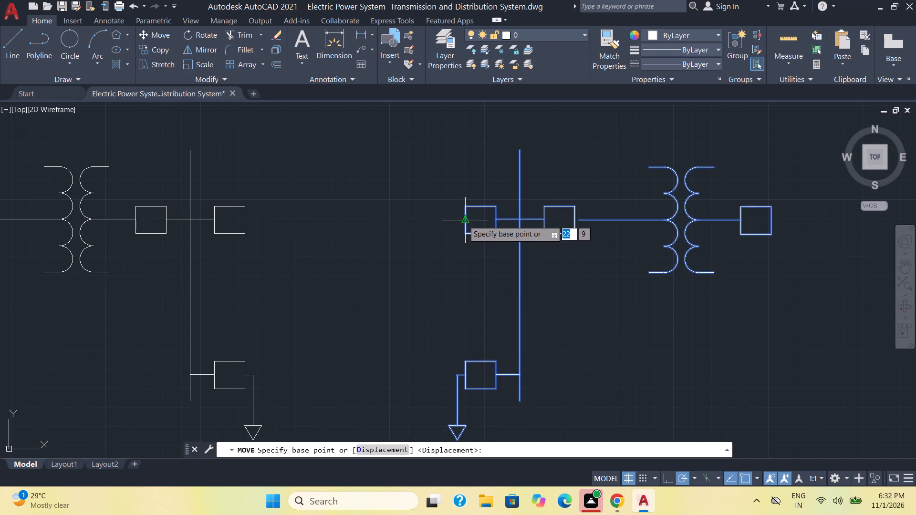
{"action": "left_click", "coordinate": [463, 220]}
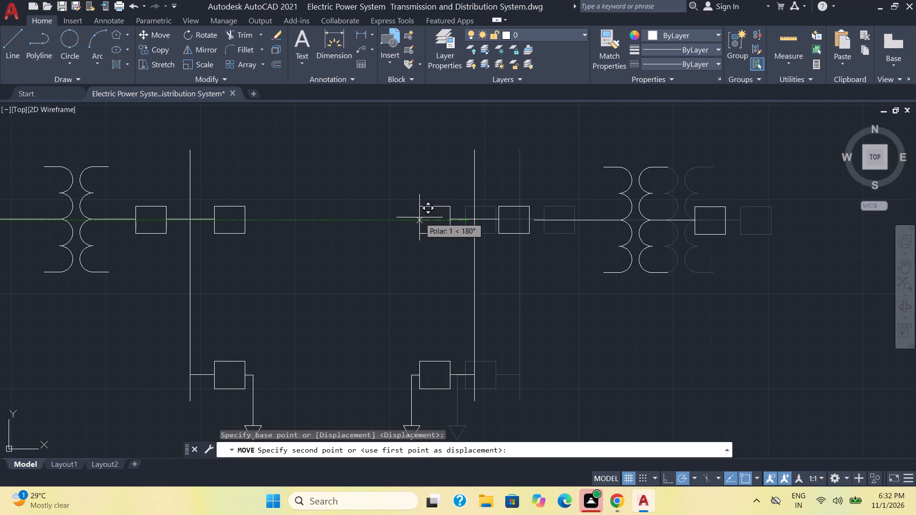
{"action": "left_click", "coordinate": [419, 217]}
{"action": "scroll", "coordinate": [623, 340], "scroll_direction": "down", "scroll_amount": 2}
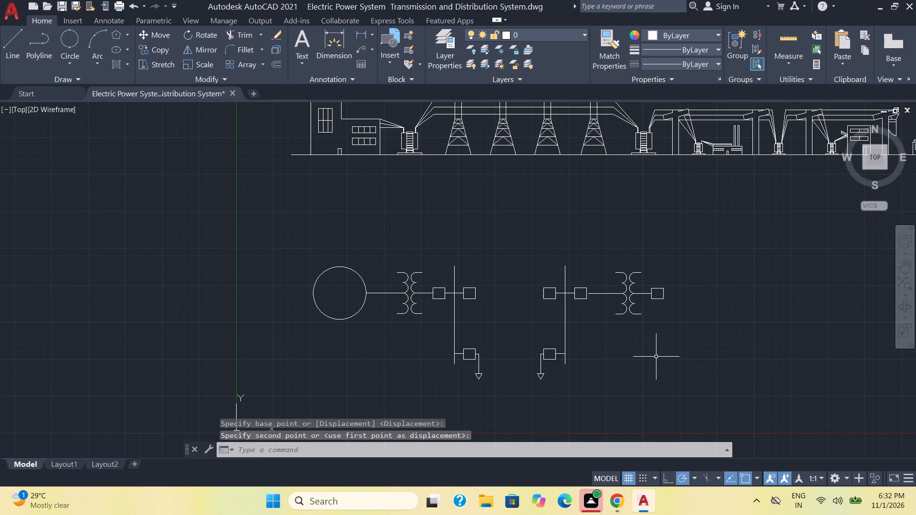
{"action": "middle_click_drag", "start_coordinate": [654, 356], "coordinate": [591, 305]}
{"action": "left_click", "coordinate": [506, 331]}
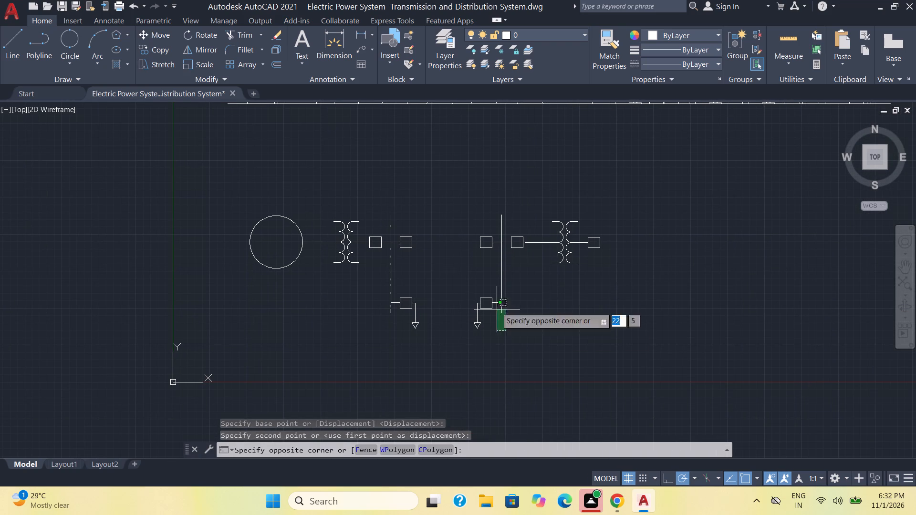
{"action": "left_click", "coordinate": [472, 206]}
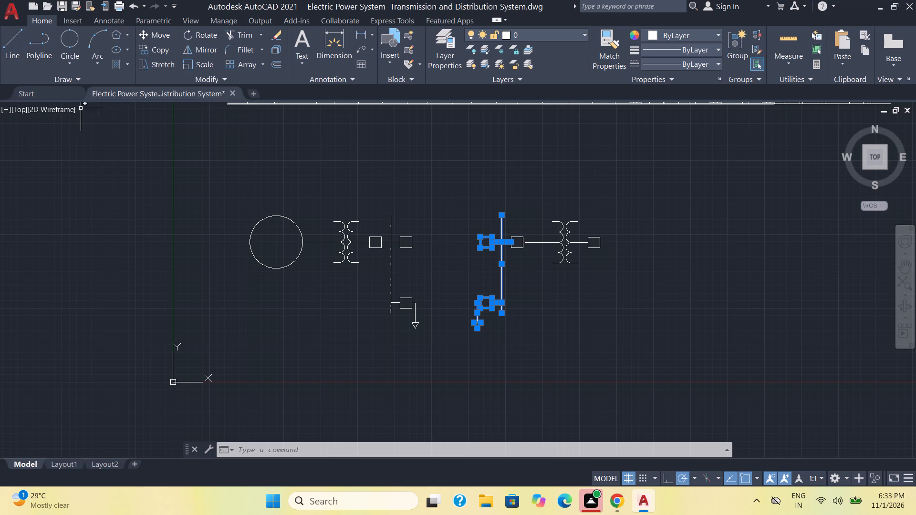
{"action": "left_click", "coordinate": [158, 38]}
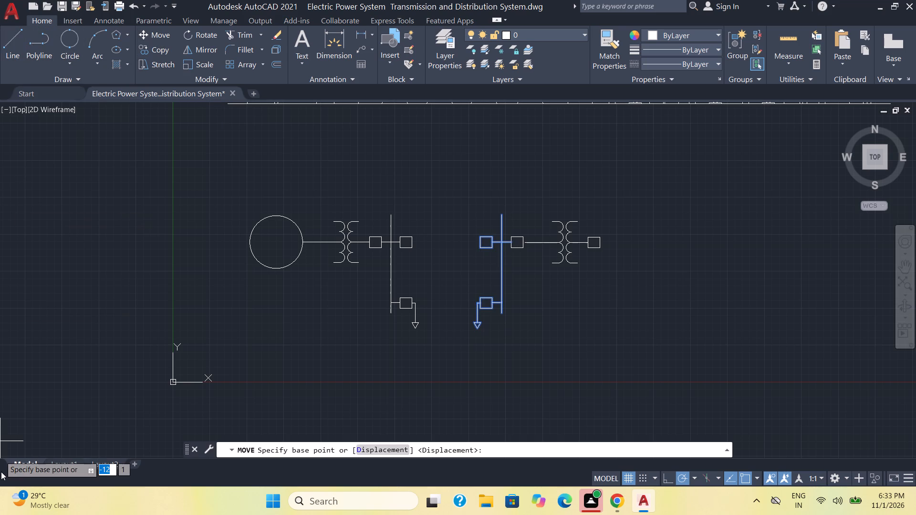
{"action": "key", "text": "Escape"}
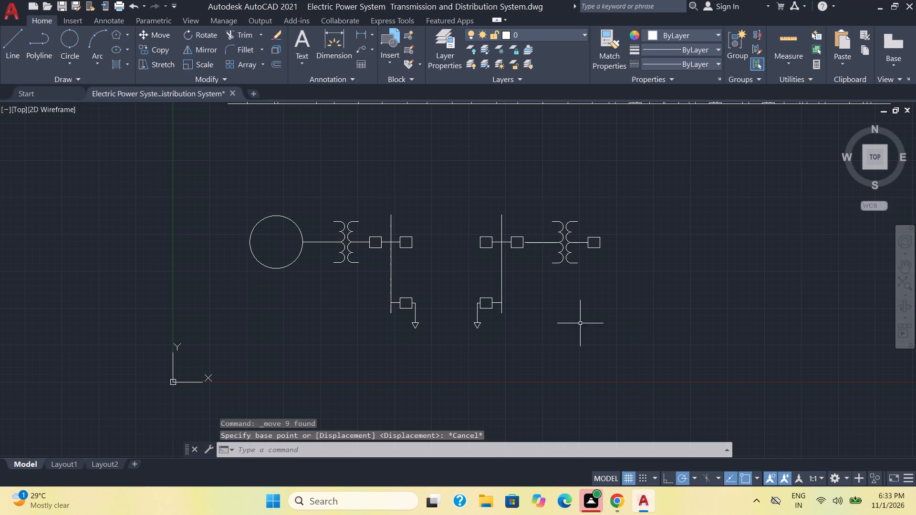
Copy the second busbar together with its three breakers and load arrow.
{"action": "left_click", "coordinate": [512, 333]}
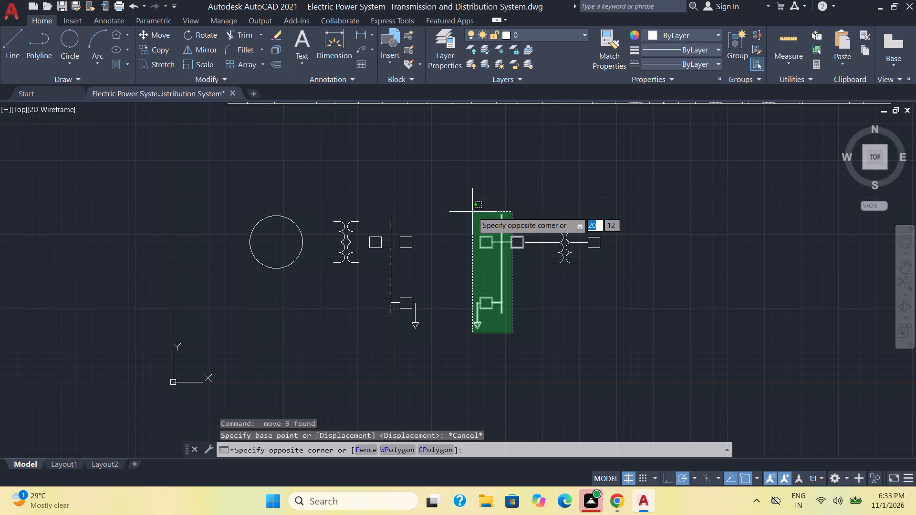
{"action": "left_click", "coordinate": [472, 212]}
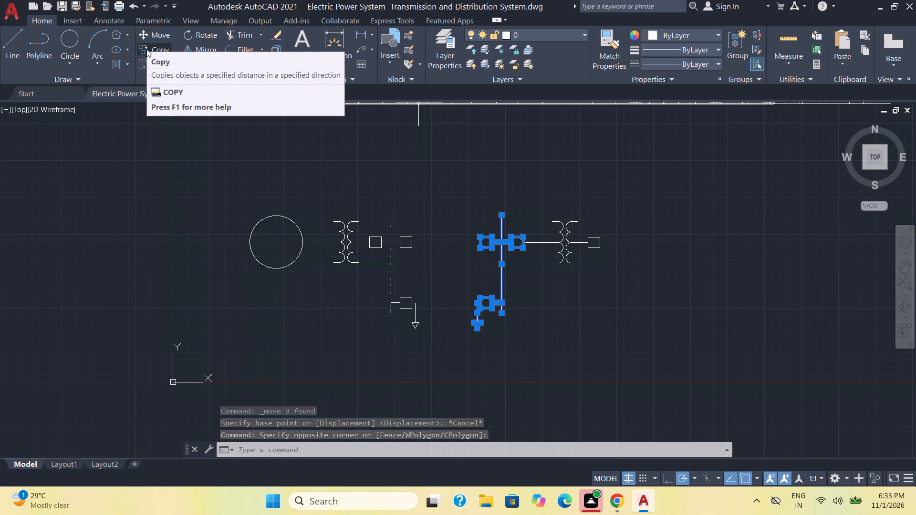
{"action": "left_click", "coordinate": [146, 49]}
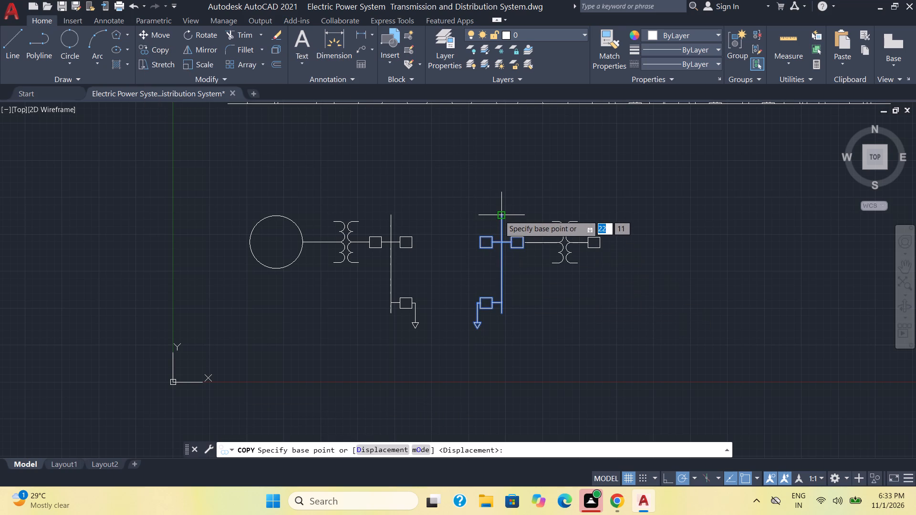
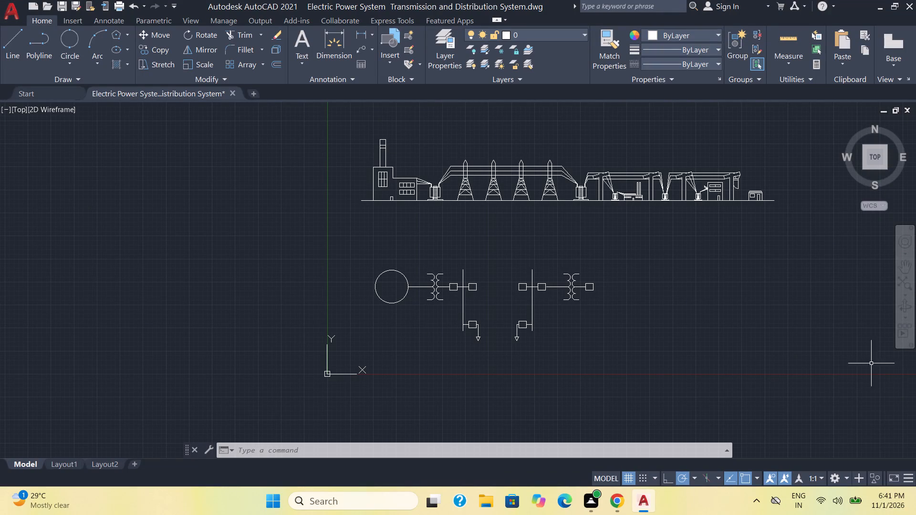
Shorten the line between the second transformer and the adjacent breaker box by stretching its breaker-side end to the line's midpoint.
{"action": "scroll", "coordinate": [669, 278], "scroll_direction": "up", "scroll_amount": 3}
{"action": "scroll", "coordinate": [669, 278], "scroll_direction": "down", "scroll_amount": 2}
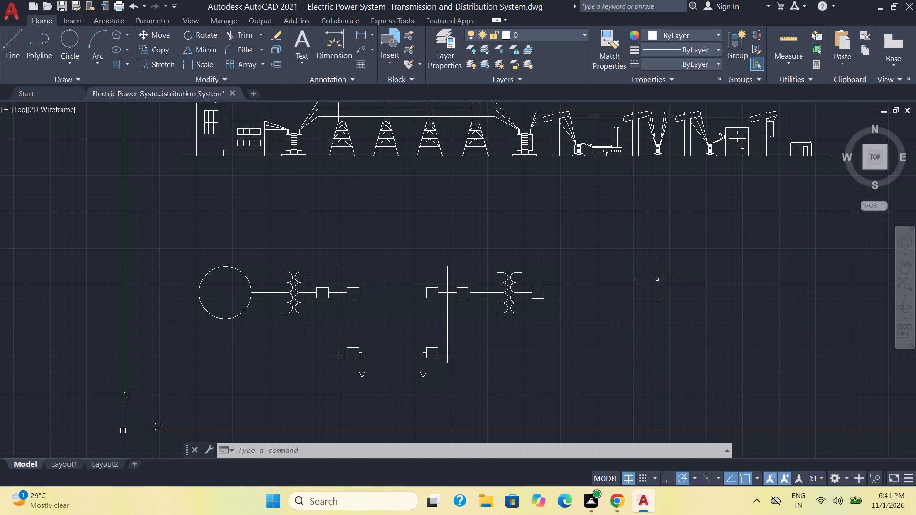
{"action": "middle_click_drag", "start_coordinate": [657, 279], "coordinate": [623, 278]}
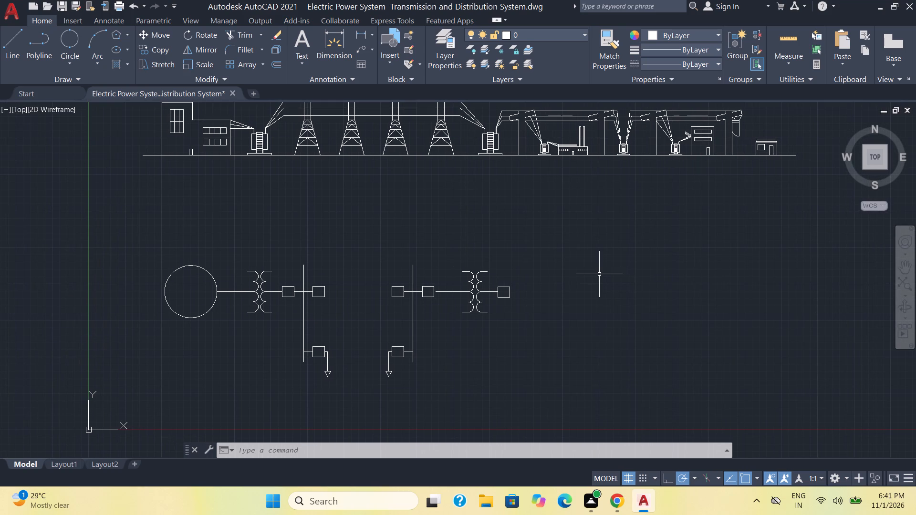
{"action": "scroll", "coordinate": [599, 272], "scroll_direction": "down", "scroll_amount": 2}
{"action": "scroll", "coordinate": [593, 285], "scroll_direction": "up", "scroll_amount": 1}
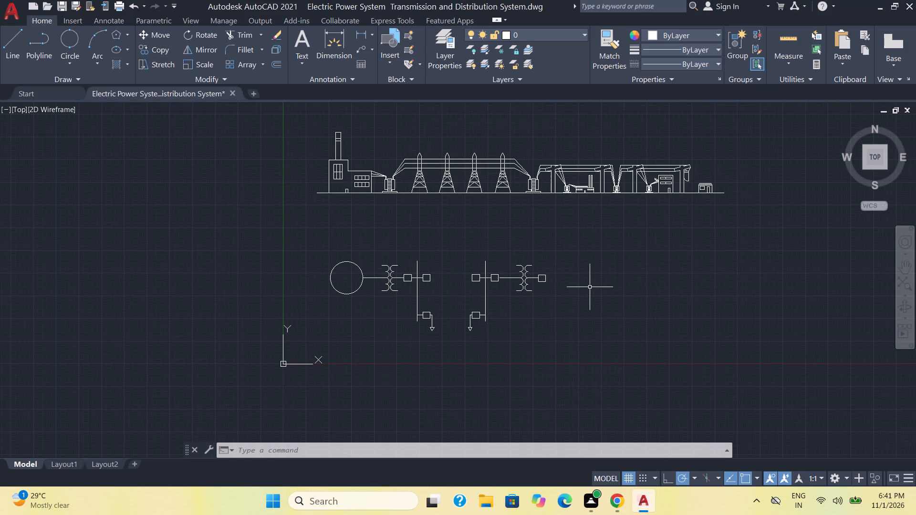
{"action": "scroll", "coordinate": [587, 287], "scroll_direction": "up", "scroll_amount": 1}
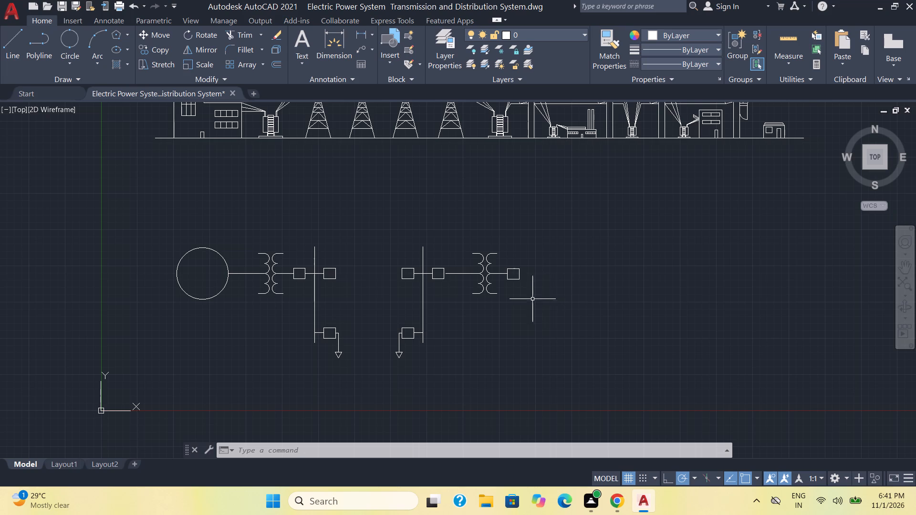
{"action": "left_click", "coordinate": [463, 272]}
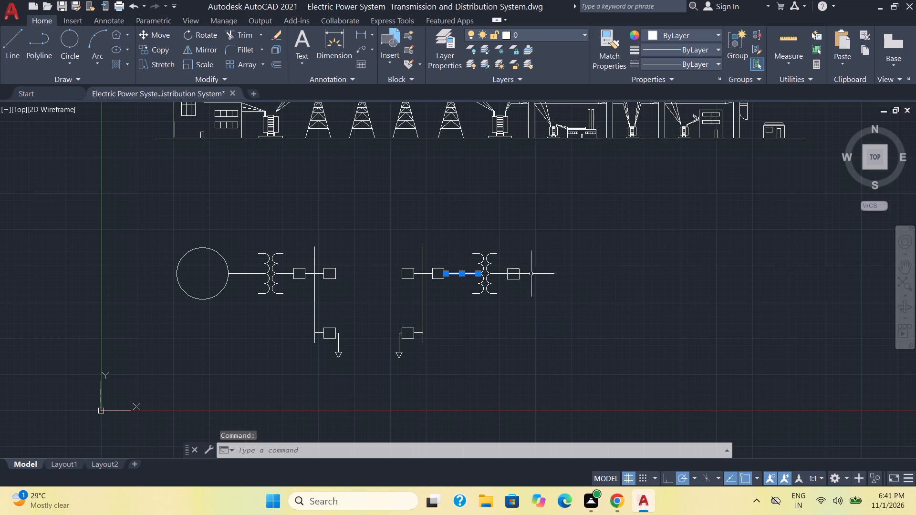
{"action": "left_click", "coordinate": [447, 273]}
{"action": "left_click", "coordinate": [466, 272]}
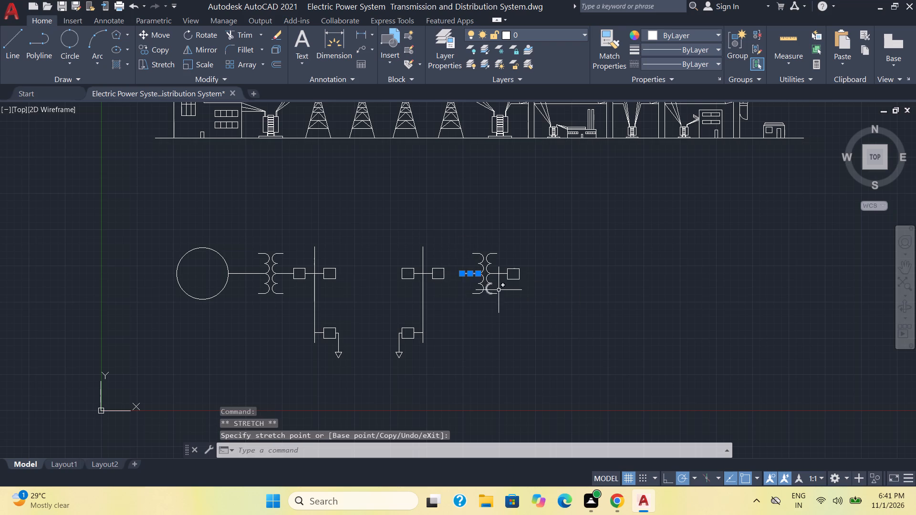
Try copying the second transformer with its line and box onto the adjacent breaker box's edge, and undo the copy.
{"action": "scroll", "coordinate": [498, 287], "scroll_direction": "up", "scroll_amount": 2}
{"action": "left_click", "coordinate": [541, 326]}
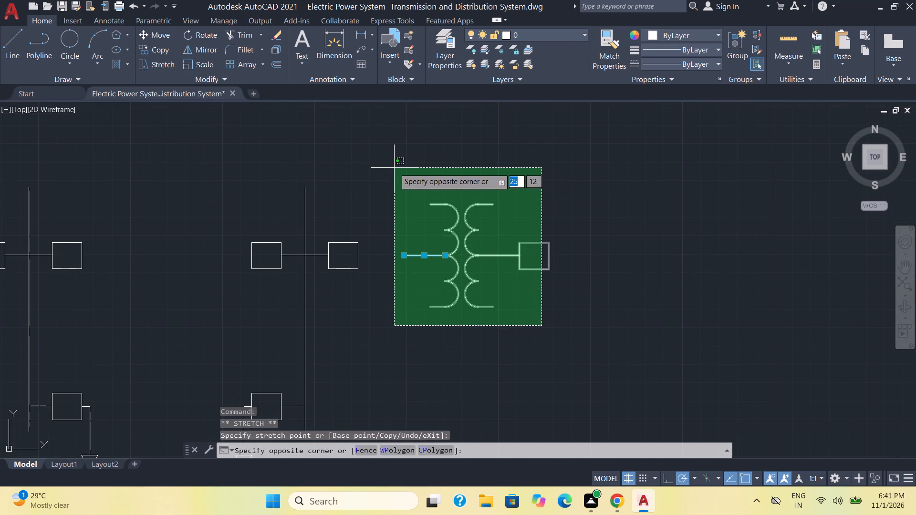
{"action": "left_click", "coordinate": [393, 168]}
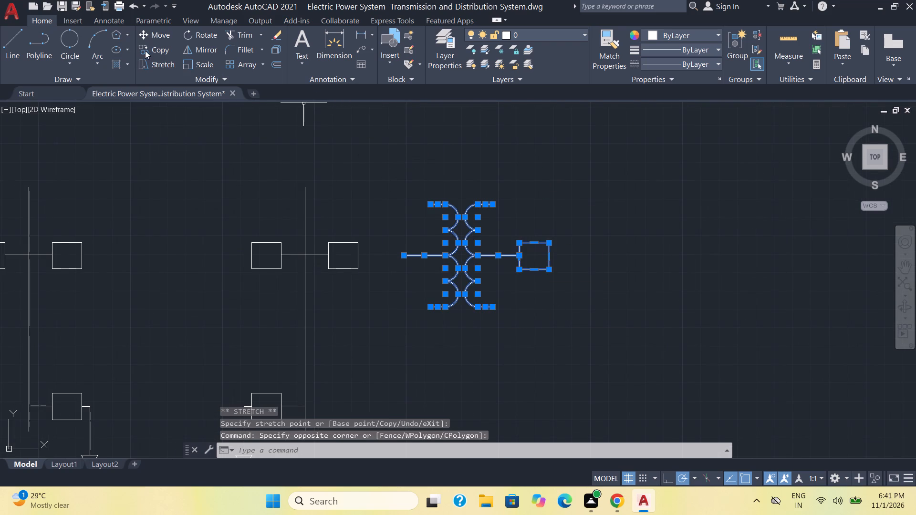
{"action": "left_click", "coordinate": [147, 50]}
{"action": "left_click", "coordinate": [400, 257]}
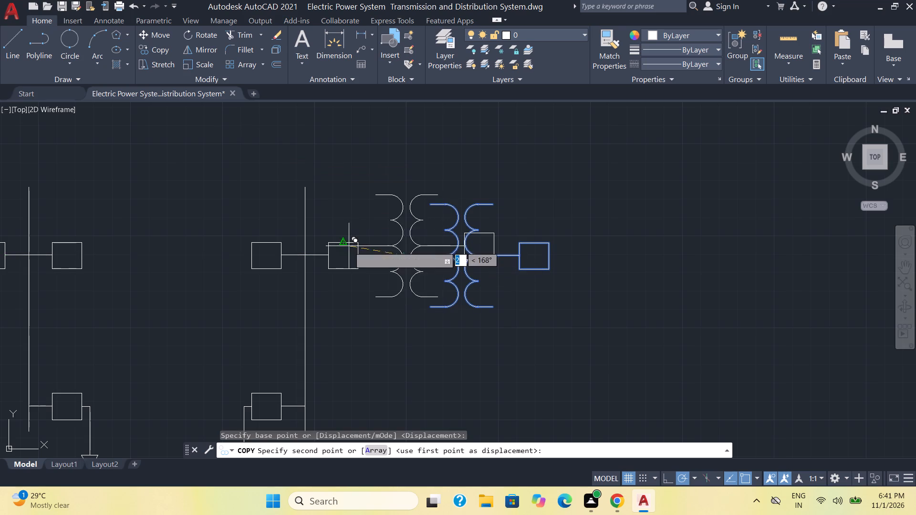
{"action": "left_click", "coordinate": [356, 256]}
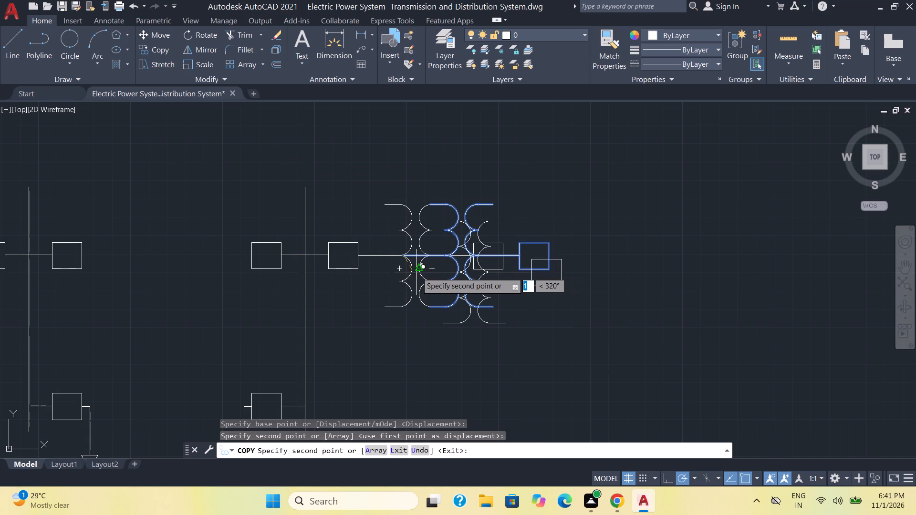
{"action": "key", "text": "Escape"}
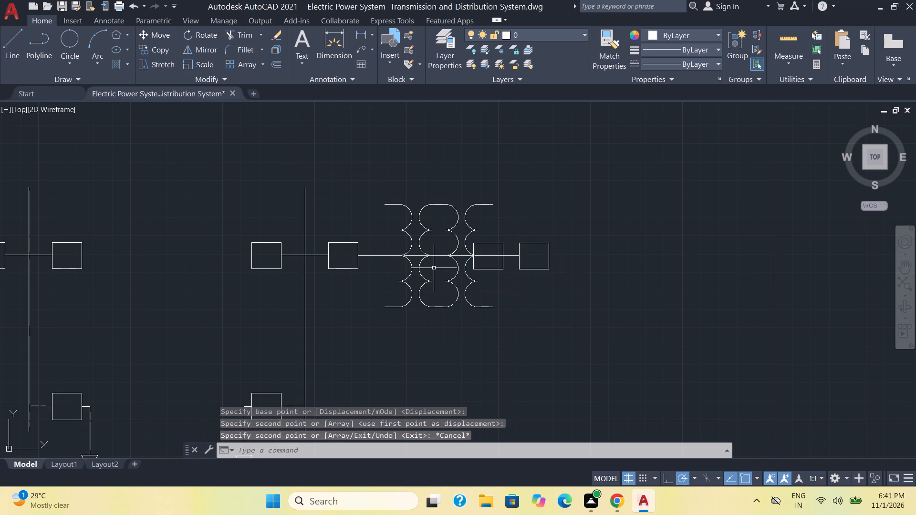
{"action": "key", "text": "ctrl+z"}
Move the second transformer with its lines and end box so its shortened line meets the adjacent breaker box's edge.
{"action": "left_click", "coordinate": [564, 335]}
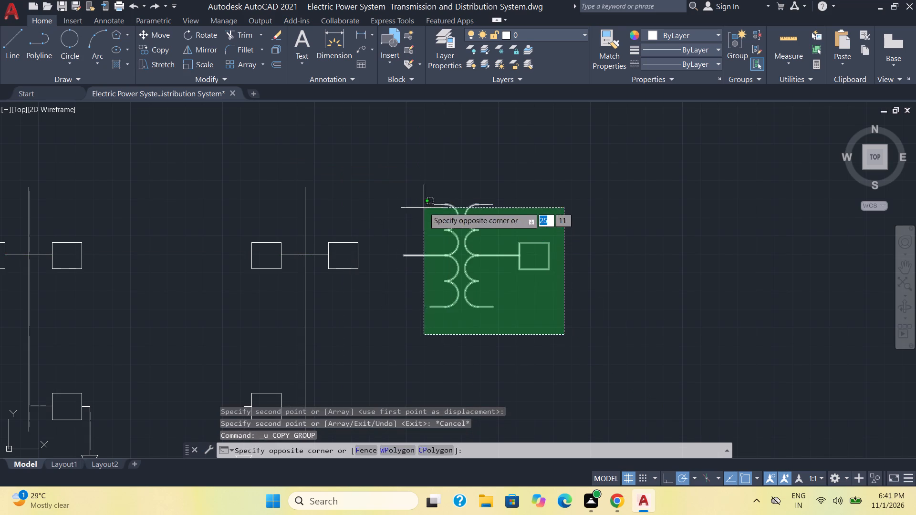
{"action": "left_click", "coordinate": [394, 175]}
{"action": "left_click", "coordinate": [153, 31]}
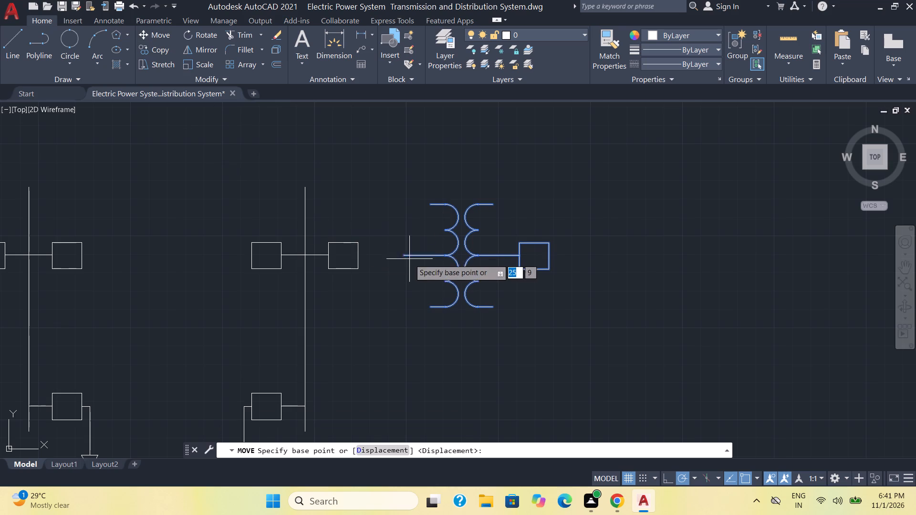
{"action": "left_click", "coordinate": [406, 257]}
{"action": "left_click", "coordinate": [361, 259]}
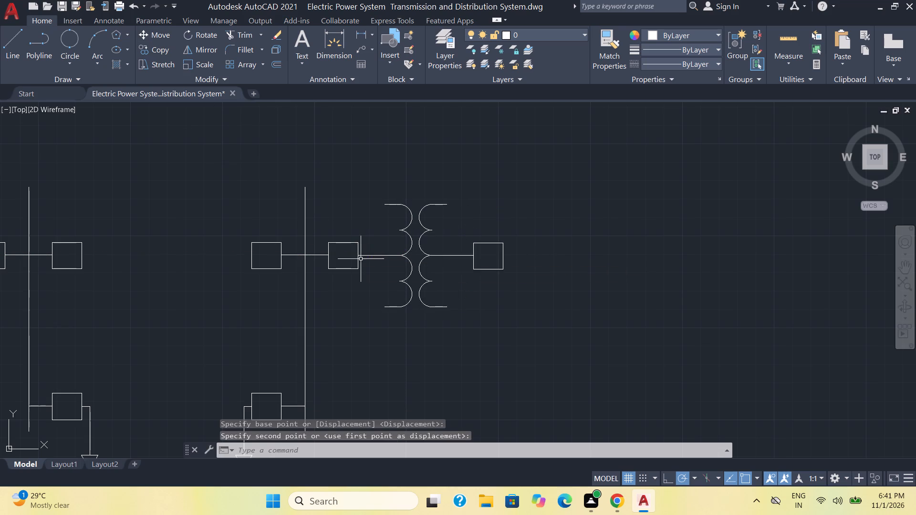
Copy the second busbar assembly with its boxes and arrow branch three times horizontally beyond the transformer, the first about 7 units away.
{"action": "scroll", "coordinate": [493, 311], "scroll_direction": "down", "scroll_amount": 1}
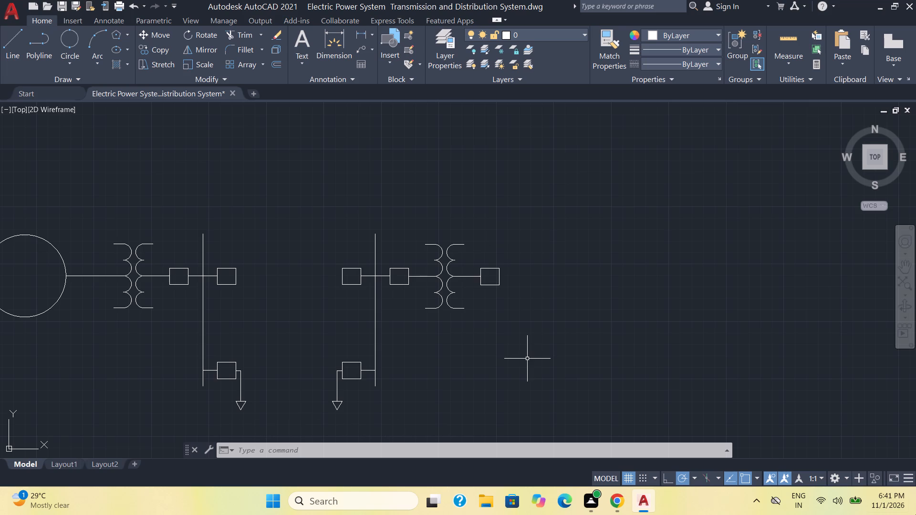
{"action": "scroll", "coordinate": [483, 329], "scroll_direction": "down", "scroll_amount": 1}
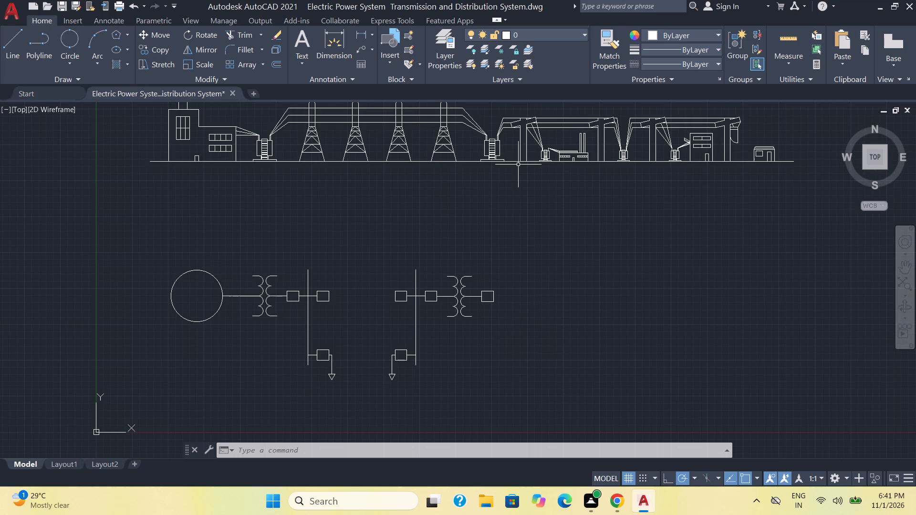
{"action": "left_click", "coordinate": [427, 384]}
{"action": "left_click", "coordinate": [373, 255]}
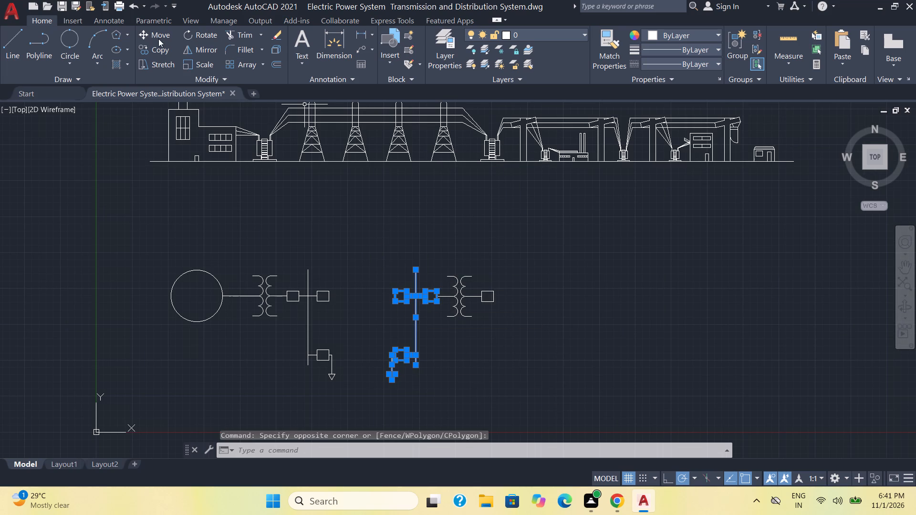
{"action": "left_click", "coordinate": [155, 49]}
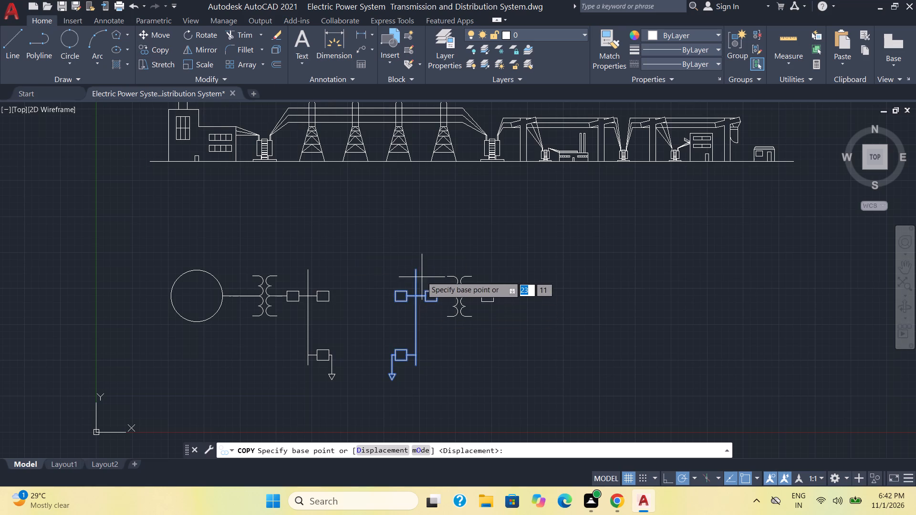
{"action": "left_click", "coordinate": [418, 271]}
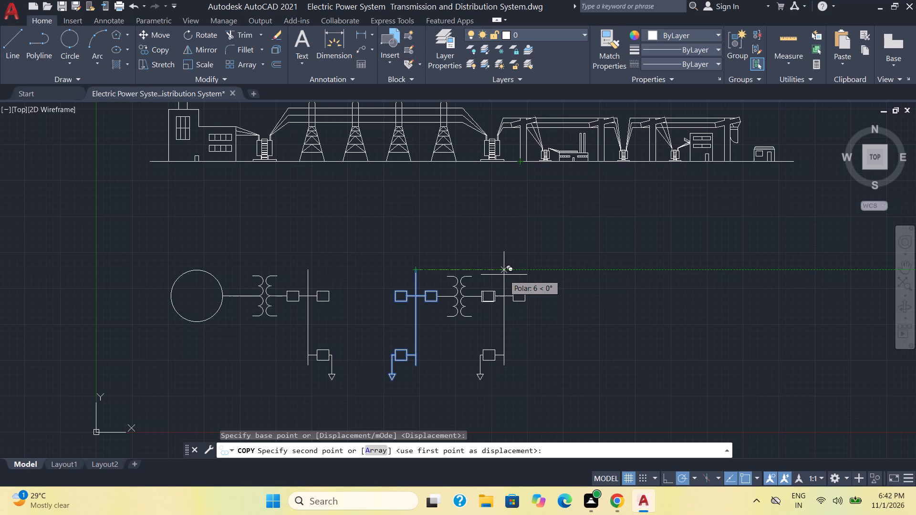
{"action": "scroll", "coordinate": [516, 277], "scroll_direction": "up", "scroll_amount": 2}
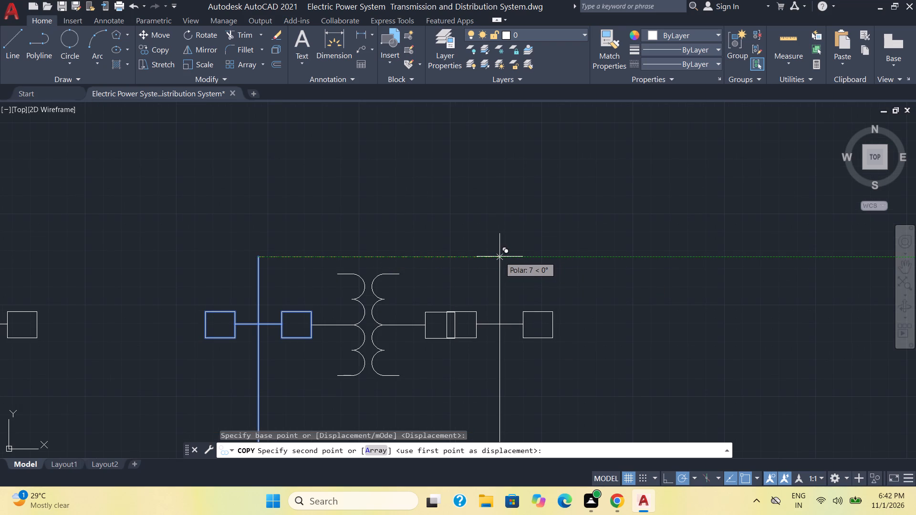
{"action": "left_click", "coordinate": [500, 257]}
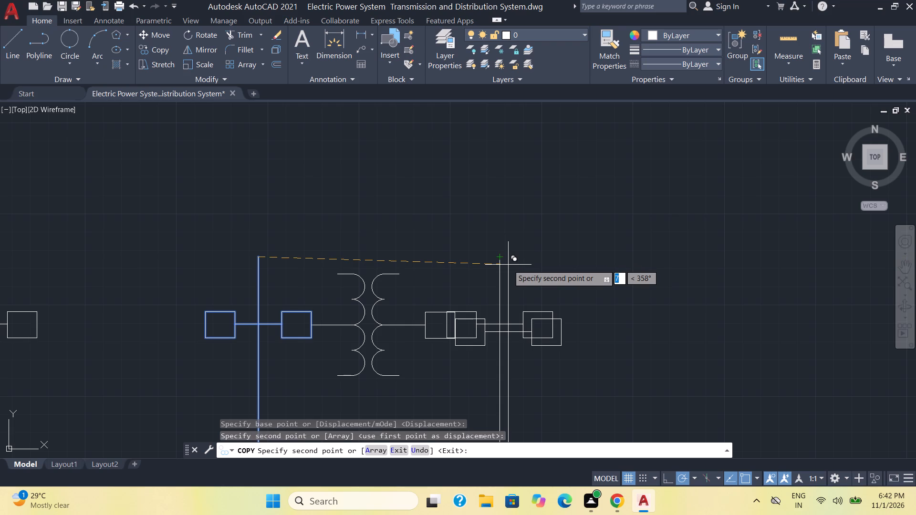
{"action": "scroll", "coordinate": [508, 265], "scroll_direction": "down", "scroll_amount": 1}
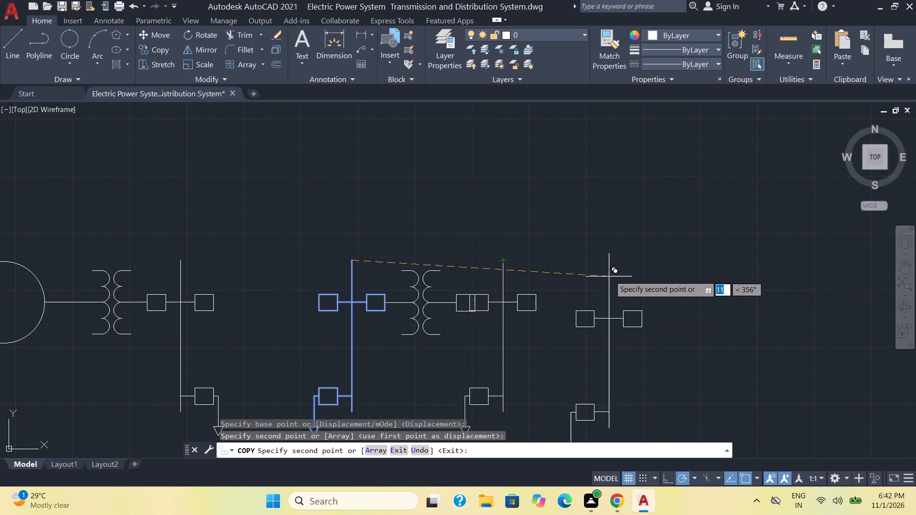
{"action": "scroll", "coordinate": [616, 271], "scroll_direction": "down", "scroll_amount": 1}
{"action": "middle_click_drag", "start_coordinate": [616, 271], "coordinate": [590, 264]}
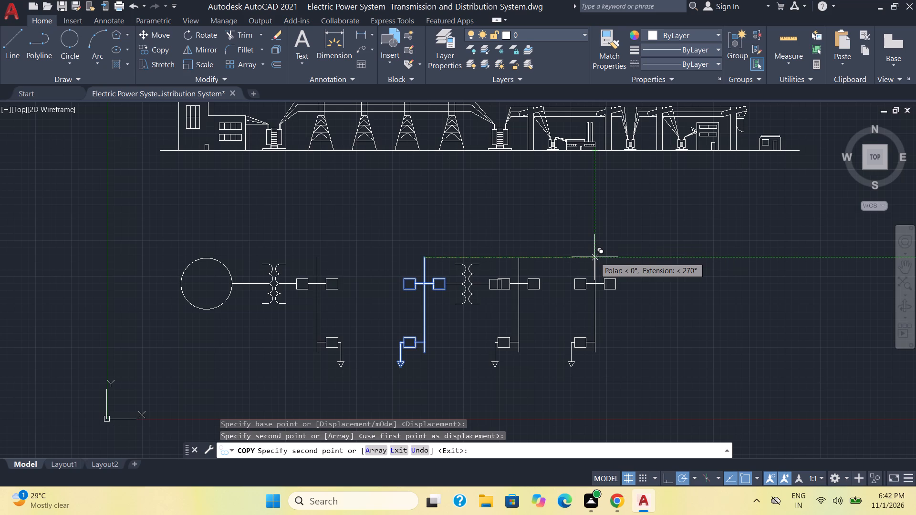
{"action": "left_click", "coordinate": [594, 257]}
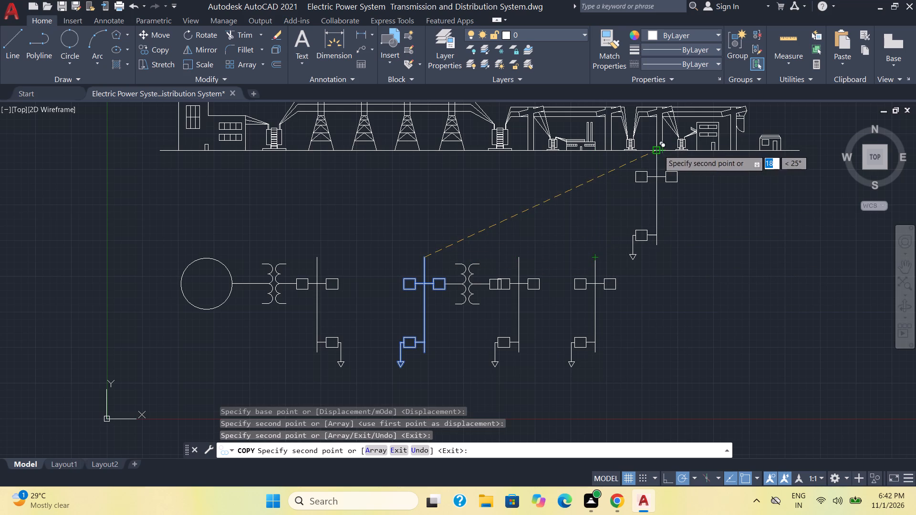
{"action": "left_click", "coordinate": [666, 255]}
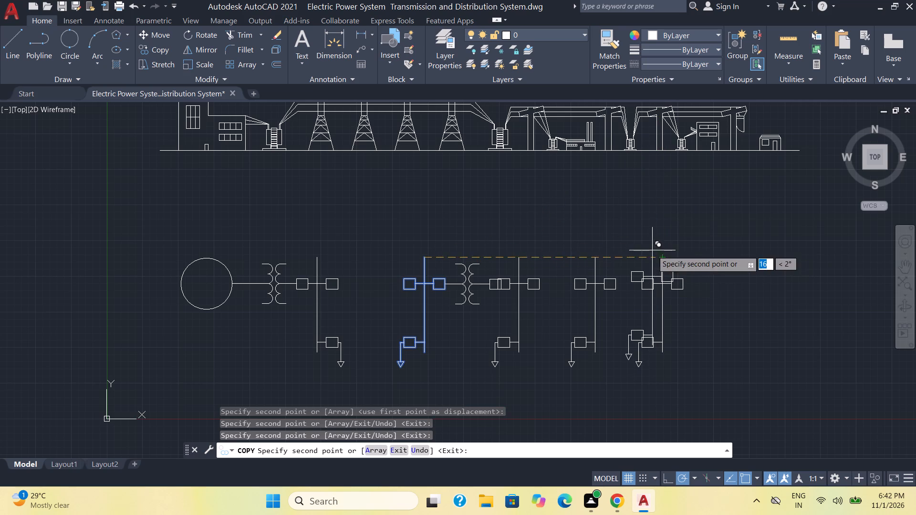
{"action": "key", "text": "Escape"}
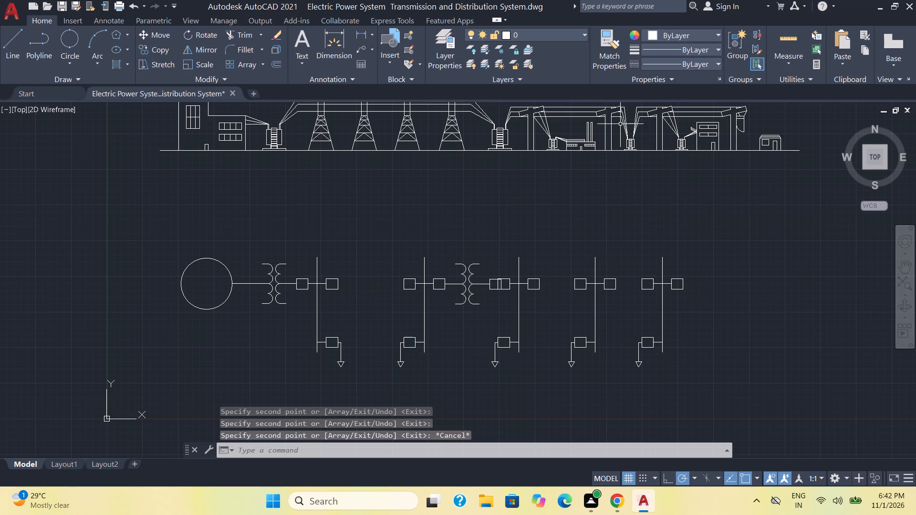
Delete the first copied busbar's box that overlaps the second transformer's end box.
{"action": "scroll", "coordinate": [575, 258], "scroll_direction": "up", "scroll_amount": 2}
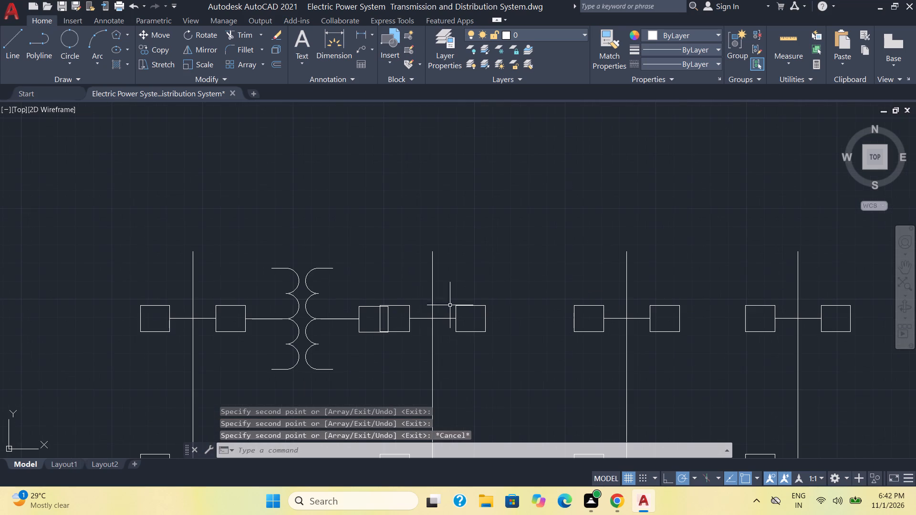
{"action": "middle_click_drag", "start_coordinate": [381, 369], "coordinate": [440, 249]}
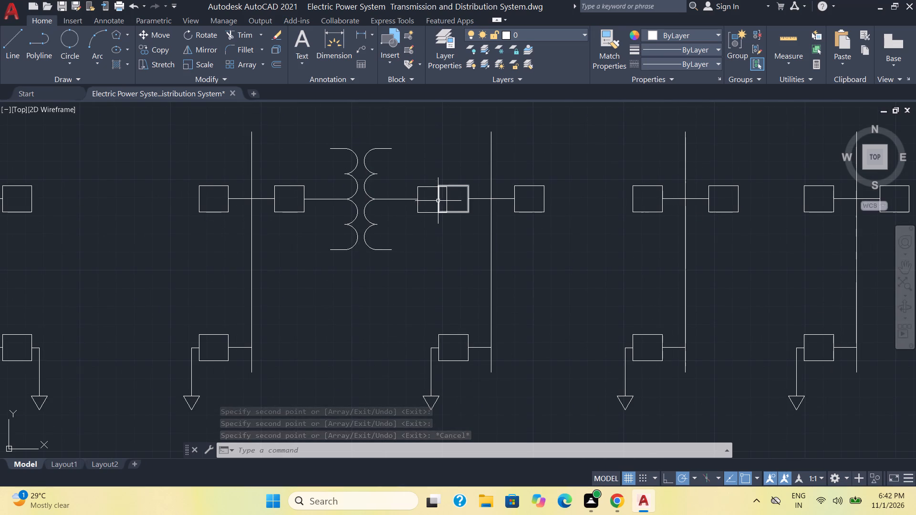
{"action": "left_click", "coordinate": [439, 204]}
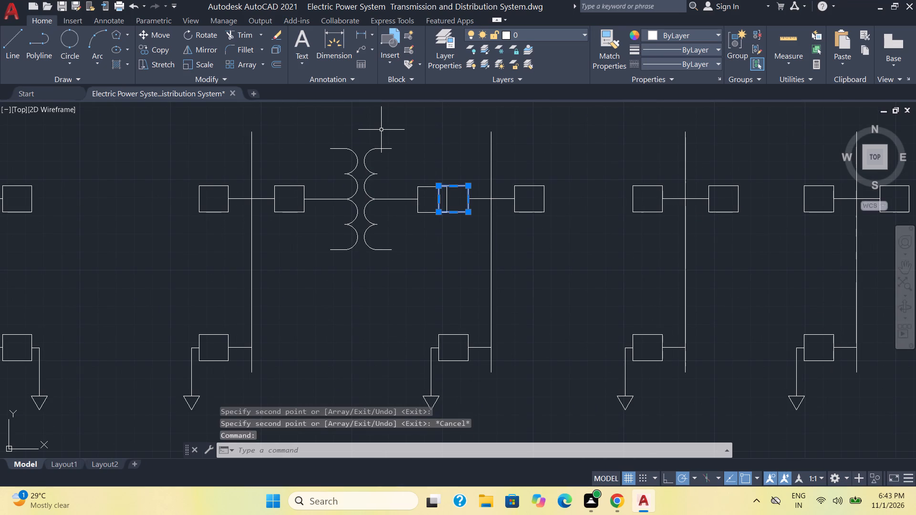
{"action": "key", "text": "Delete"}
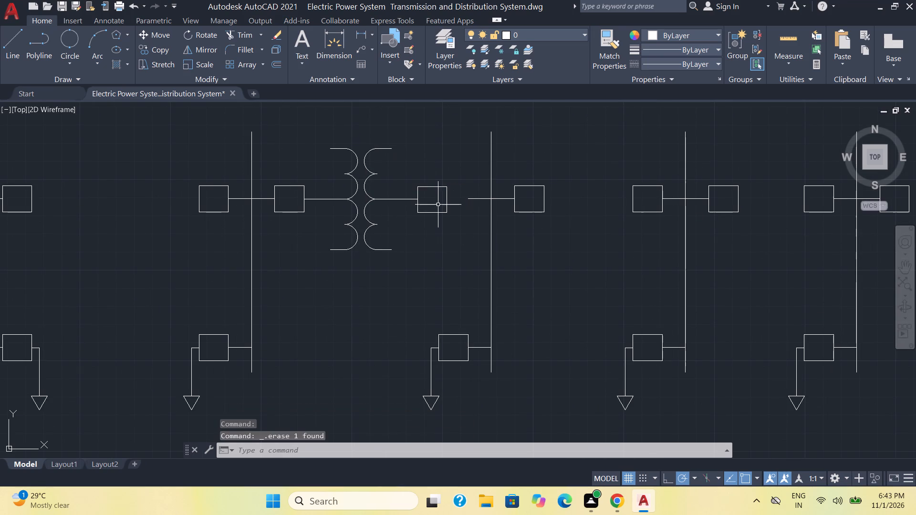
Move the second transformer's end box onto the open end of the first copied busbar's horizontal line.
{"action": "left_click", "coordinate": [442, 224]}
{"action": "left_click", "coordinate": [428, 182]}
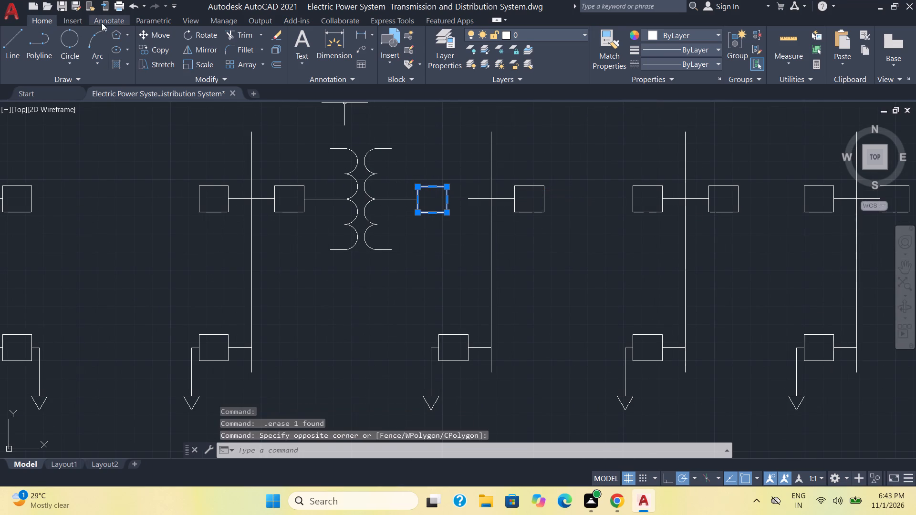
{"action": "left_click", "coordinate": [156, 34]}
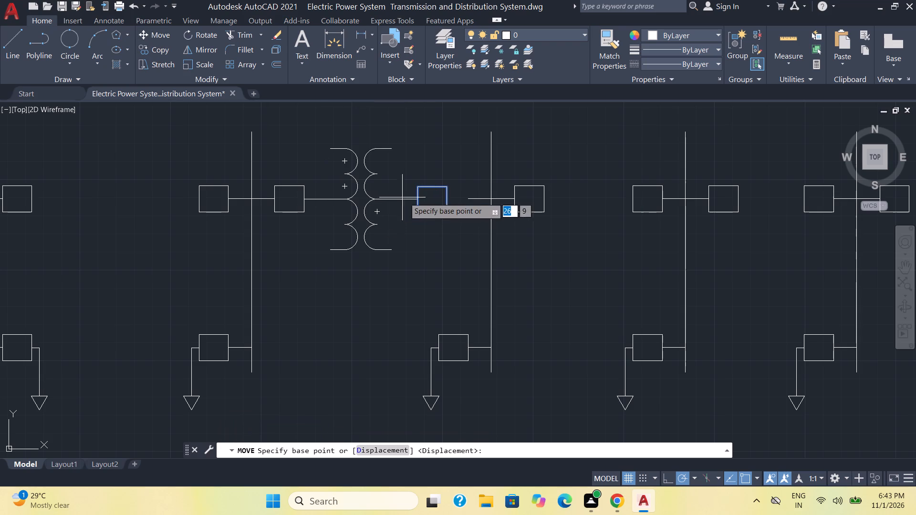
{"action": "left_click", "coordinate": [450, 202]}
{"action": "left_click", "coordinate": [471, 202]}
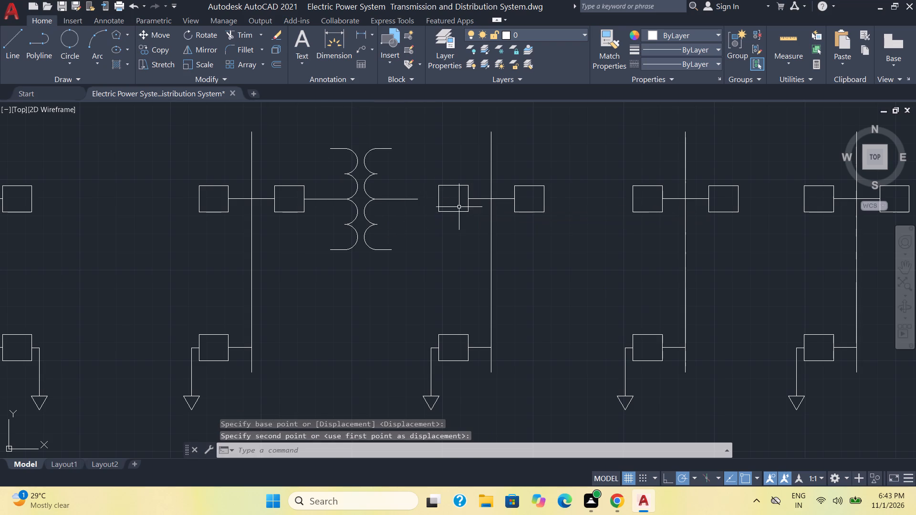
Draw a line from the open end of the second transformer's output line to the third busbar's adjacent breaker box.
{"action": "left_click", "coordinate": [11, 41]}
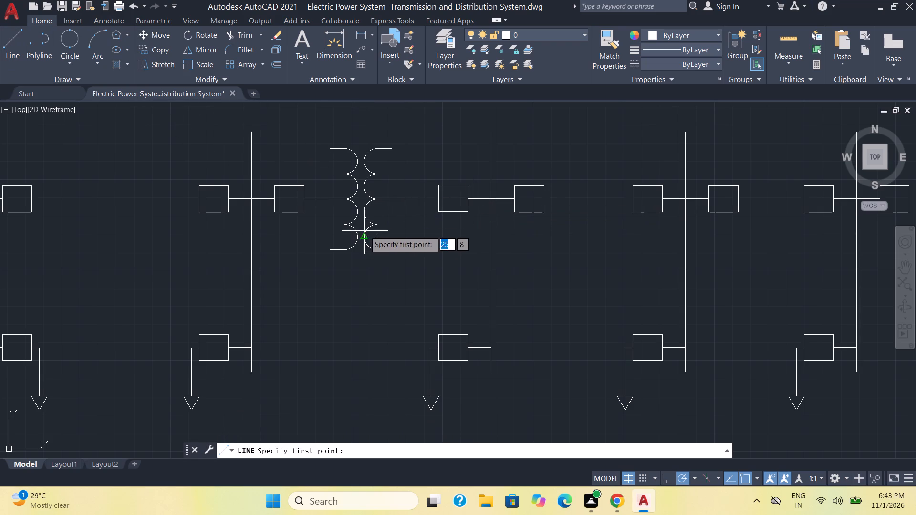
{"action": "left_click", "coordinate": [419, 199]}
{"action": "left_click", "coordinate": [438, 198]}
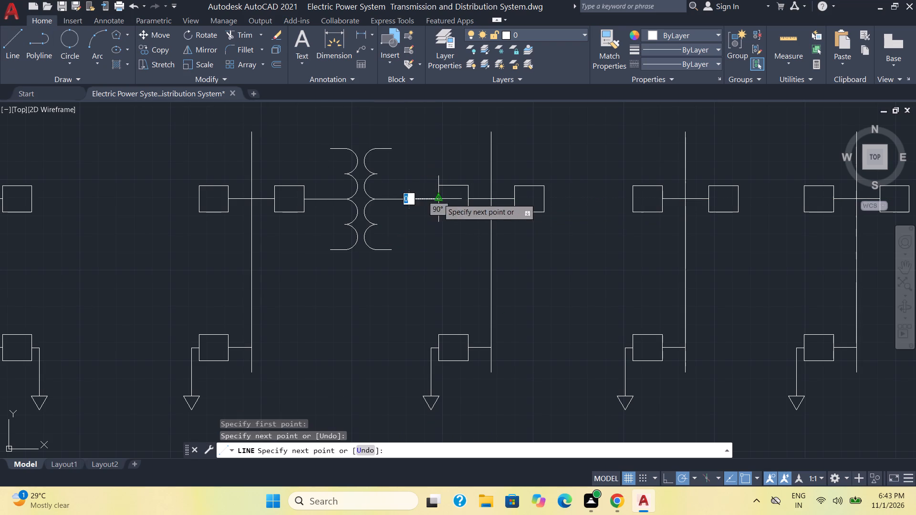
{"action": "key", "text": "Escape"}
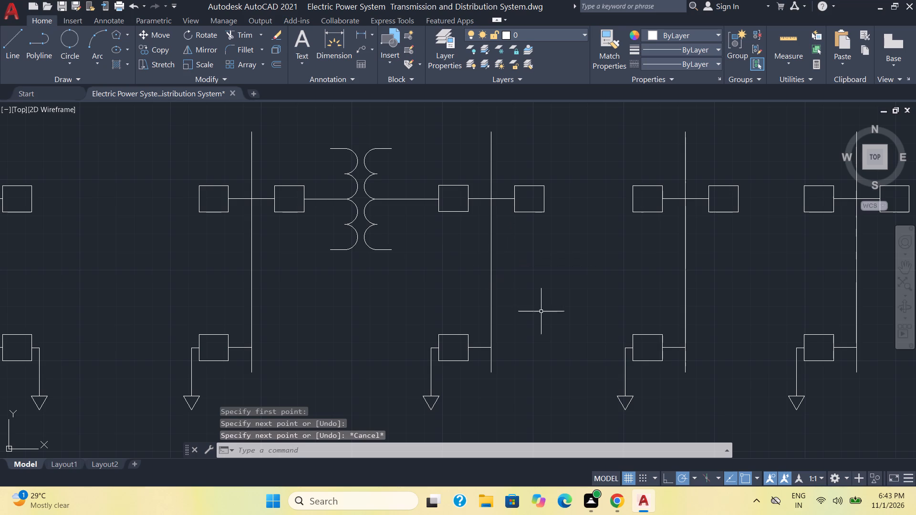
Draw a horizontal line joining the facing upper breaker boxes of the first and second busbars.
{"action": "scroll", "coordinate": [555, 317], "scroll_direction": "down", "scroll_amount": 1}
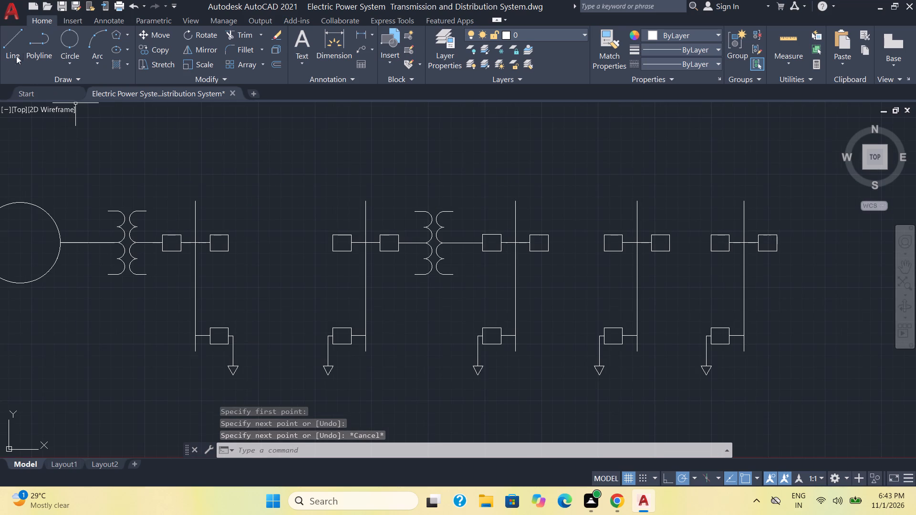
{"action": "left_click", "coordinate": [5, 40]}
{"action": "left_click", "coordinate": [230, 241]}
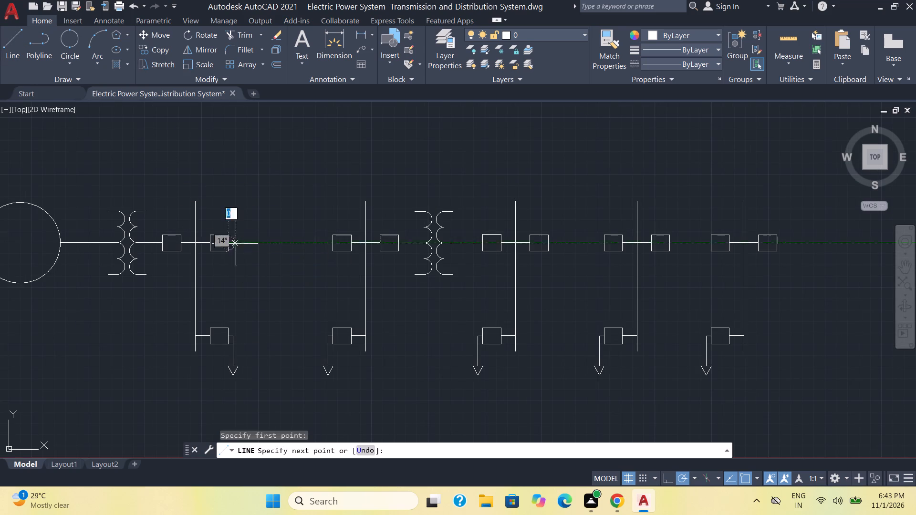
{"action": "left_click", "coordinate": [335, 245]}
{"action": "key", "text": "Escape"}
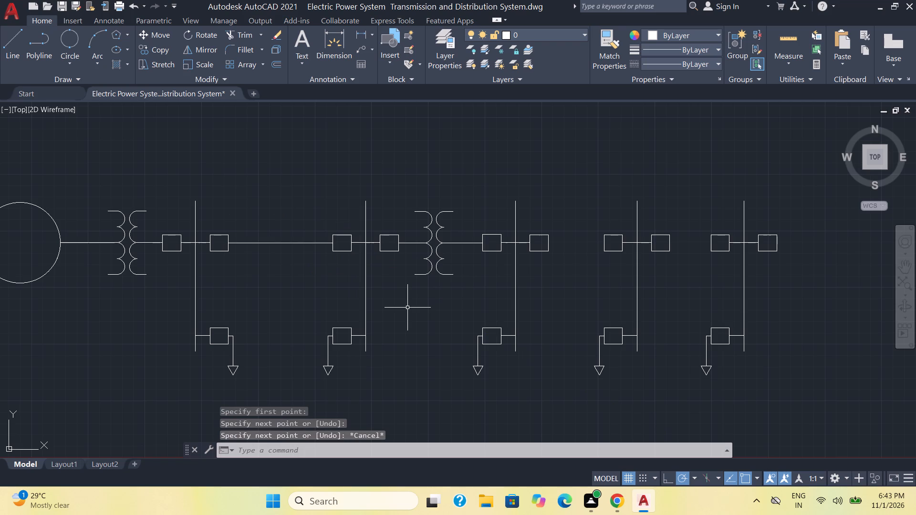
Delete the lower arrow branch with its breaker box and connecting lines from the fourth busbar.
{"action": "middle_click_drag", "start_coordinate": [407, 310], "coordinate": [324, 263]}
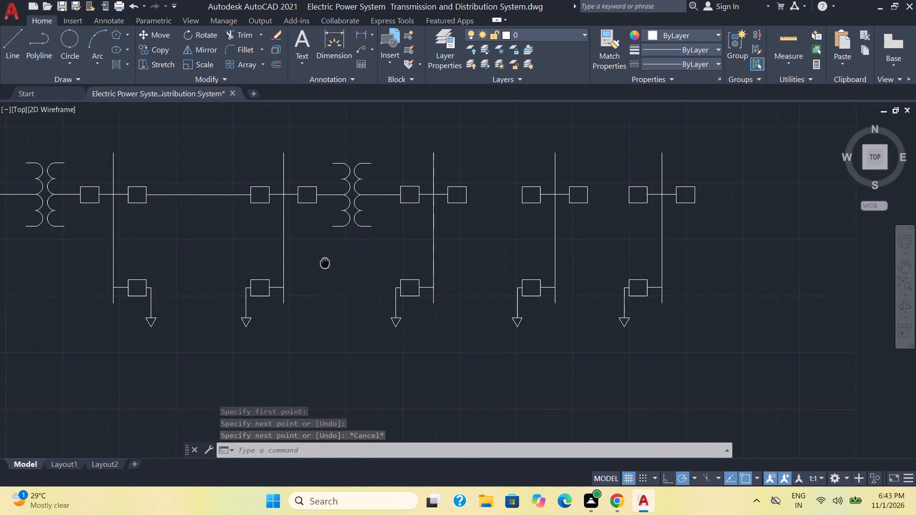
{"action": "middle_click_drag", "start_coordinate": [324, 263], "coordinate": [319, 272]}
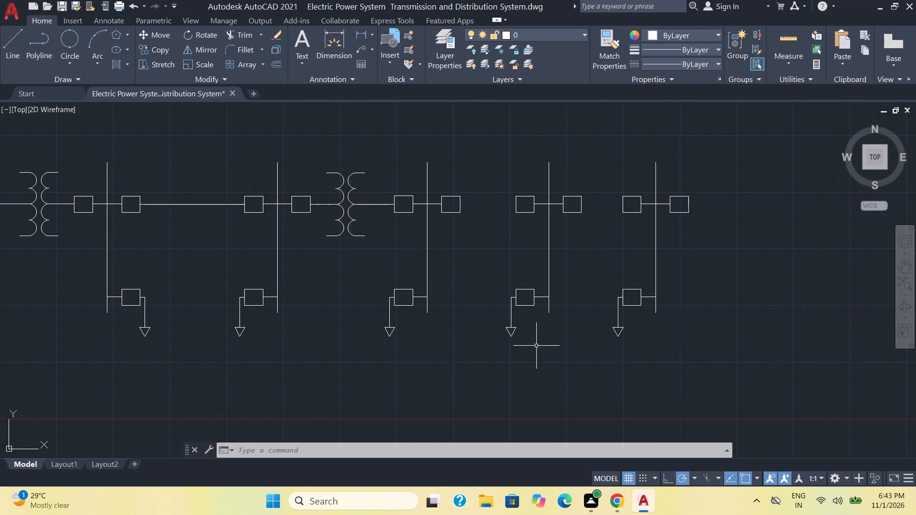
{"action": "left_click", "coordinate": [536, 346]}
{"action": "left_click", "coordinate": [499, 279]}
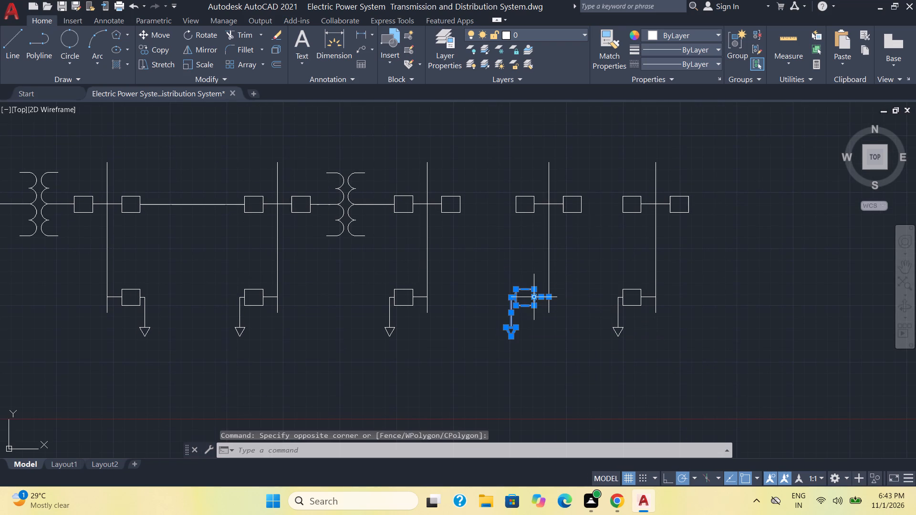
{"action": "key", "text": "Delete"}
{"action": "key", "text": "Delete"}
{"action": "key", "text": "Delete"}
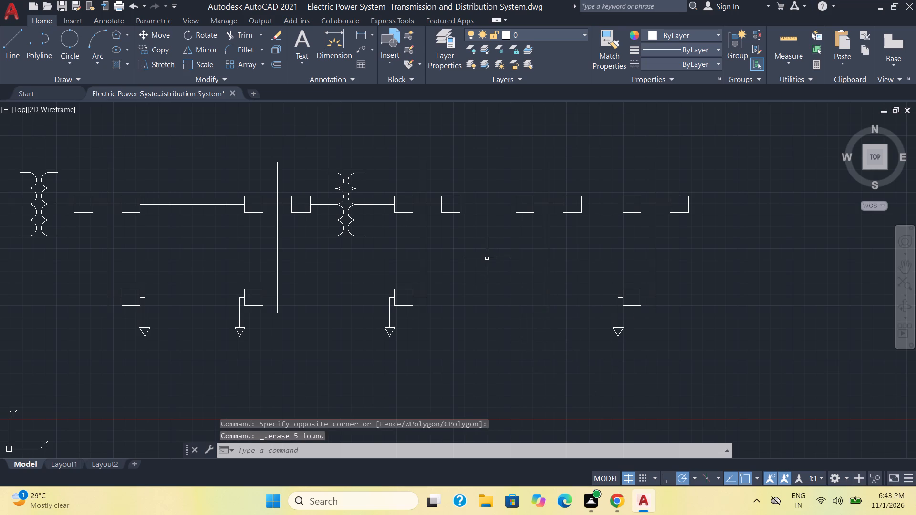
Copy the fourth busbar's breaker box facing the third busbar twice horizontally, side by side in the gap between those busbars.
{"action": "scroll", "coordinate": [487, 258], "scroll_direction": "up", "scroll_amount": 1}
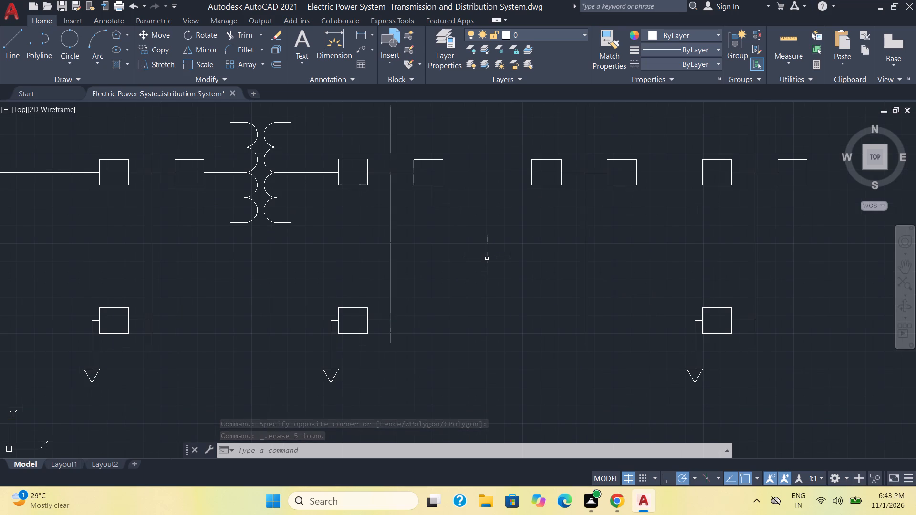
{"action": "scroll", "coordinate": [486, 260], "scroll_direction": "down", "scroll_amount": 3}
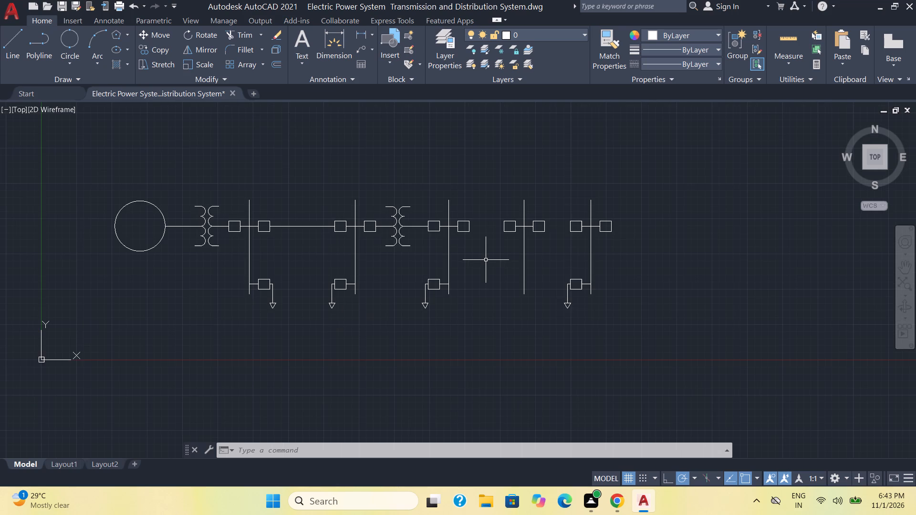
{"action": "scroll", "coordinate": [486, 260], "scroll_direction": "down", "scroll_amount": 1}
{"action": "scroll", "coordinate": [486, 260], "scroll_direction": "up", "scroll_amount": 2}
{"action": "scroll", "coordinate": [486, 260], "scroll_direction": "down", "scroll_amount": 3}
{"action": "scroll", "coordinate": [486, 260], "scroll_direction": "up", "scroll_amount": 3}
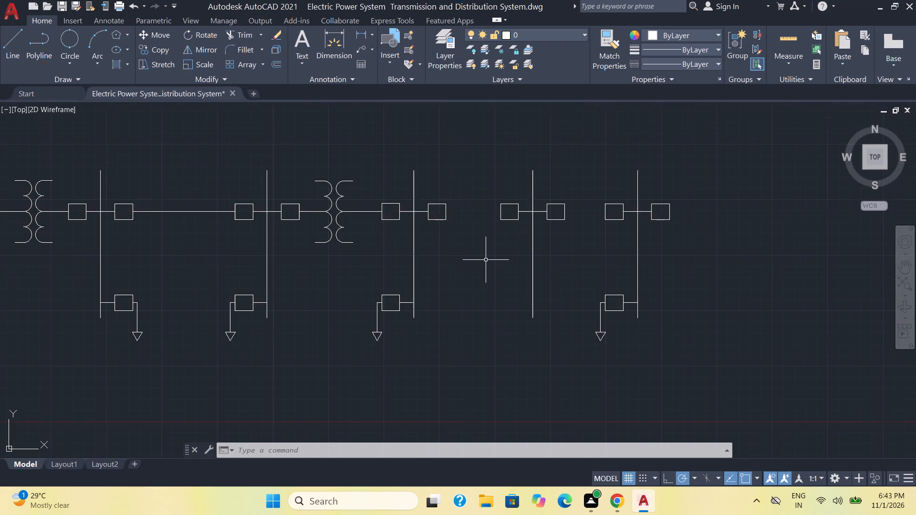
{"action": "scroll", "coordinate": [486, 260], "scroll_direction": "up", "scroll_amount": 1}
{"action": "middle_click_drag", "start_coordinate": [486, 260], "coordinate": [486, 284]}
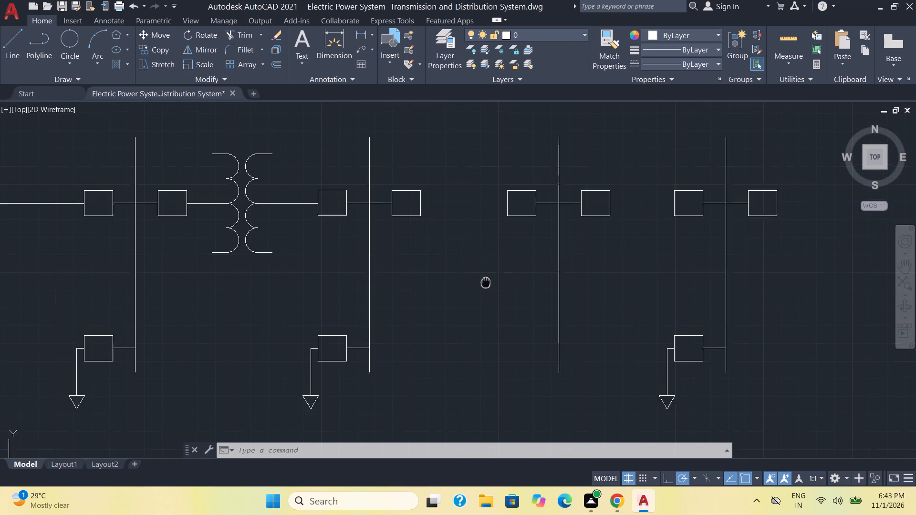
{"action": "middle_click_drag", "start_coordinate": [486, 284], "coordinate": [489, 295]}
{"action": "left_click", "coordinate": [521, 248]}
{"action": "left_click", "coordinate": [501, 215]}
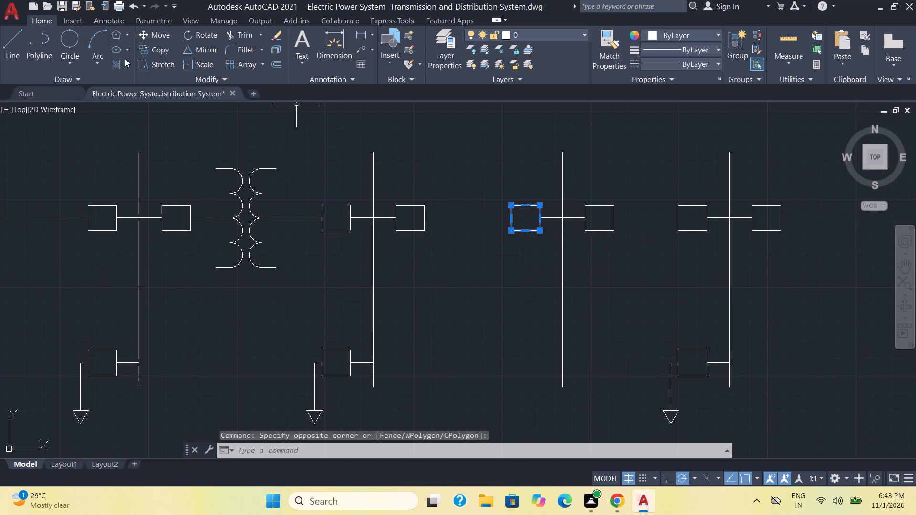
{"action": "left_click", "coordinate": [153, 48]}
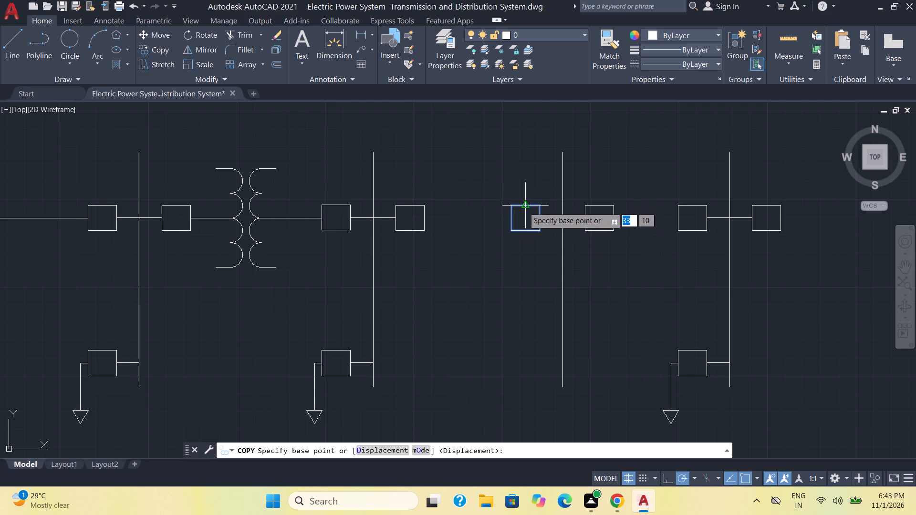
{"action": "left_click", "coordinate": [523, 207]}
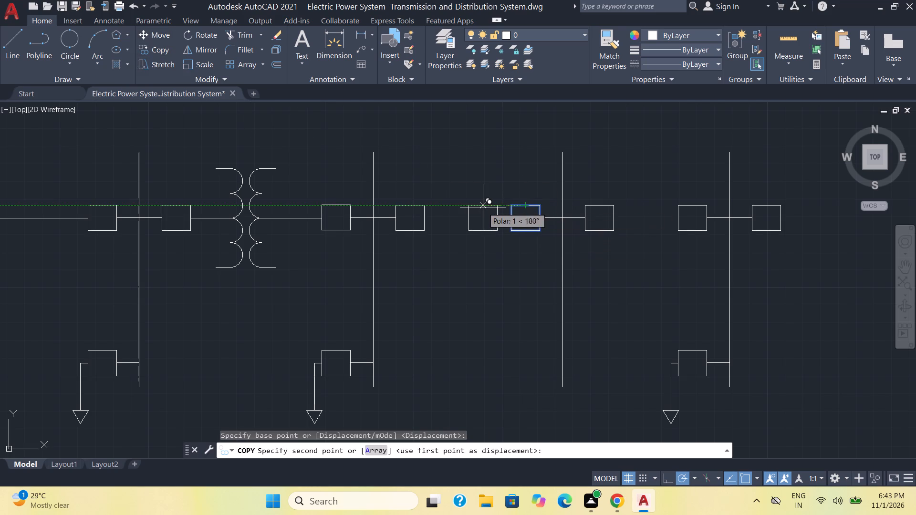
{"action": "left_click", "coordinate": [452, 207]}
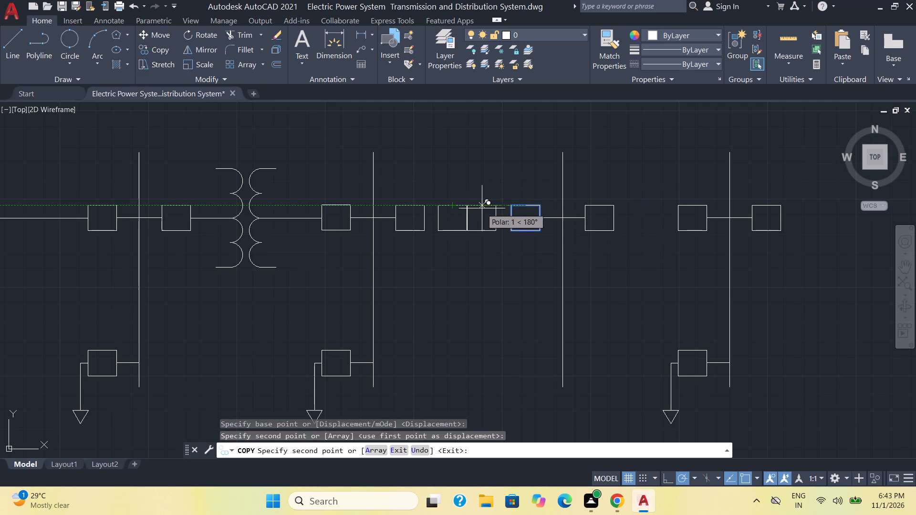
{"action": "left_click", "coordinate": [487, 208]}
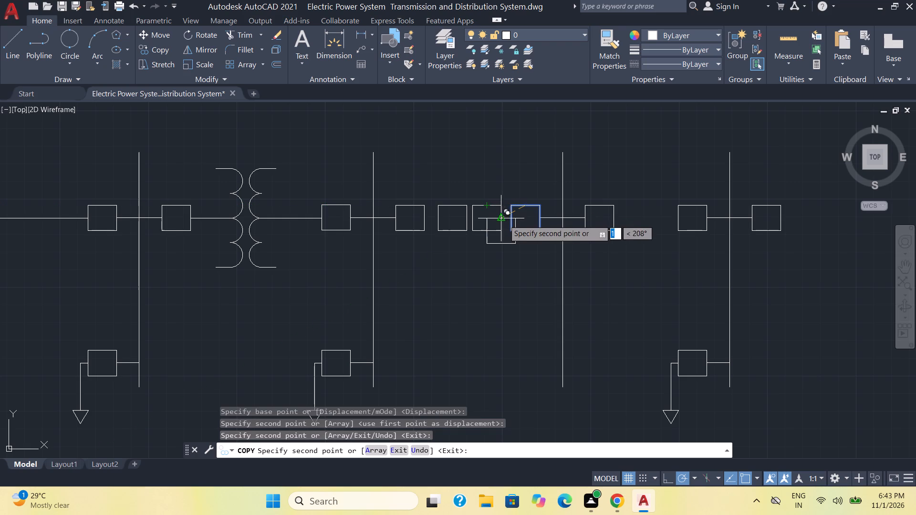
{"action": "key", "text": "Escape"}
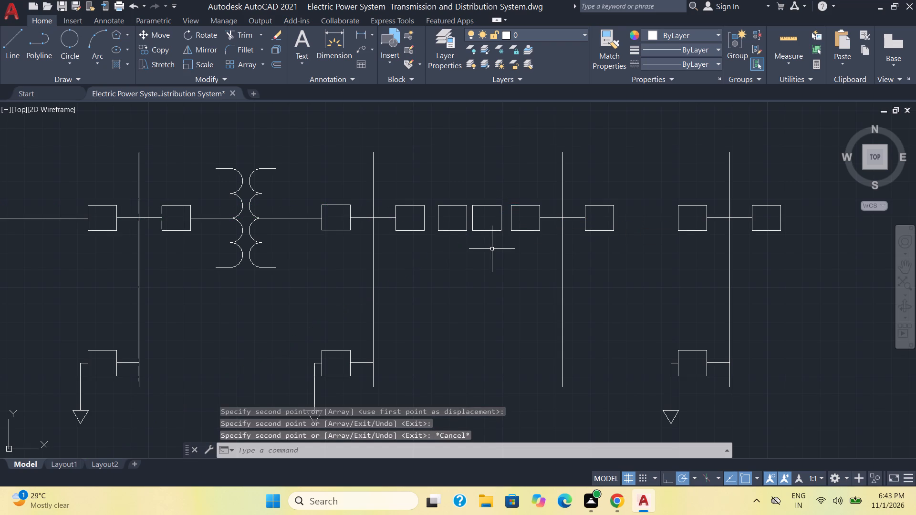
Move the fourth busbar's inner breaker box closer to the busbar, its edge midpoint at the middle of the short connecting line.
{"action": "scroll", "coordinate": [490, 249], "scroll_direction": "up", "scroll_amount": 2}
{"action": "middle_click_drag", "start_coordinate": [490, 249], "coordinate": [508, 296]}
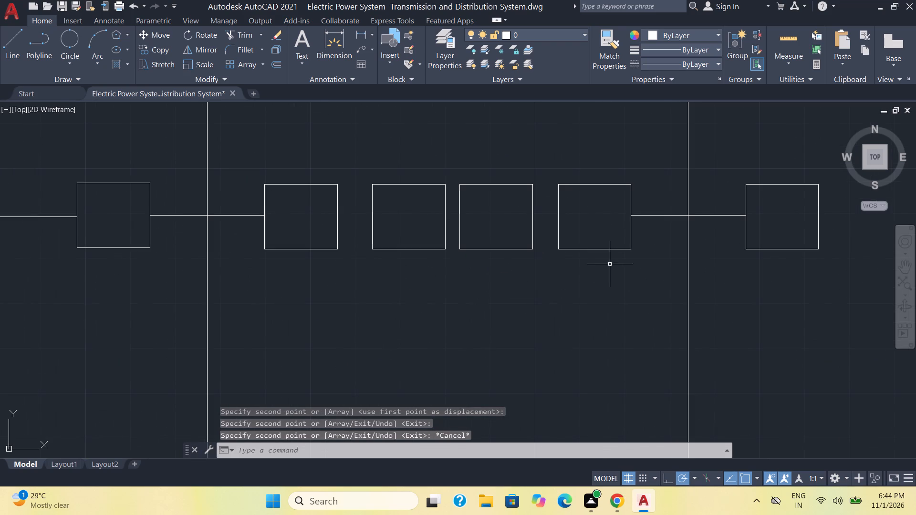
{"action": "left_click", "coordinate": [614, 273]}
{"action": "left_click", "coordinate": [568, 226]}
{"action": "left_click", "coordinate": [163, 35]}
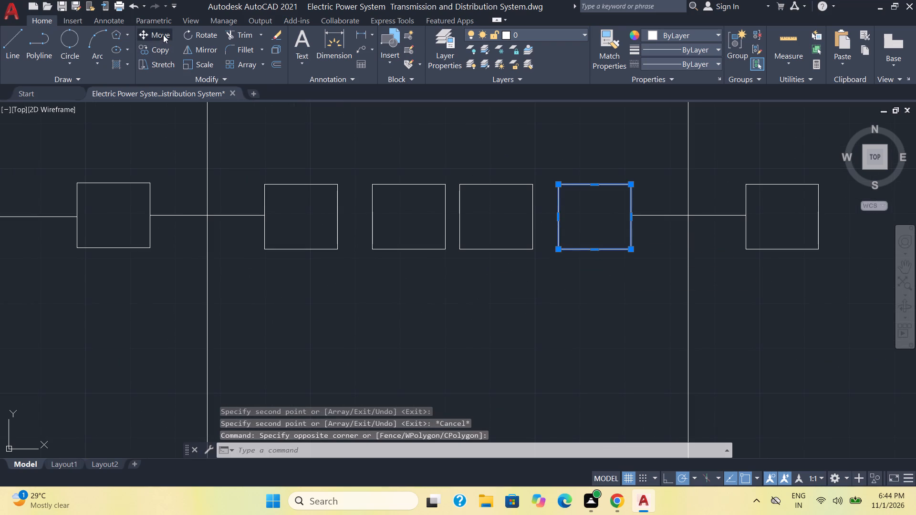
{"action": "left_click", "coordinate": [628, 216]}
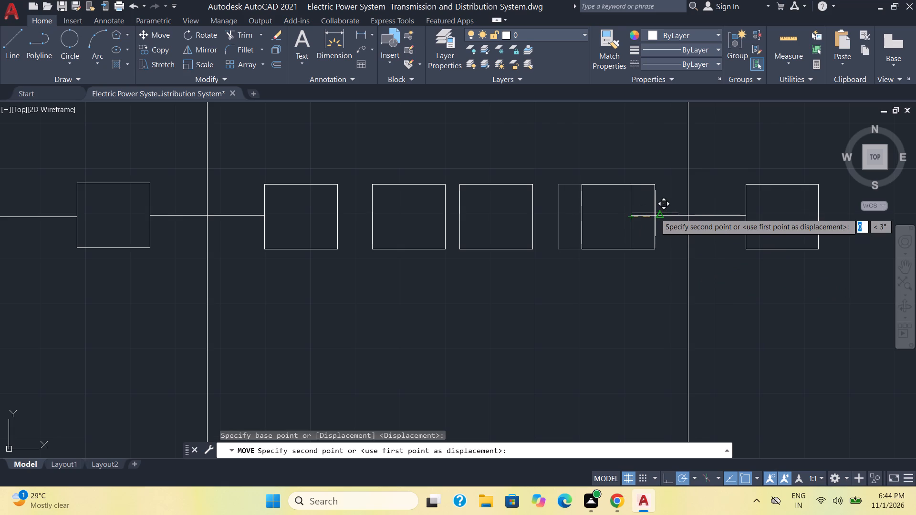
{"action": "left_click", "coordinate": [661, 215]}
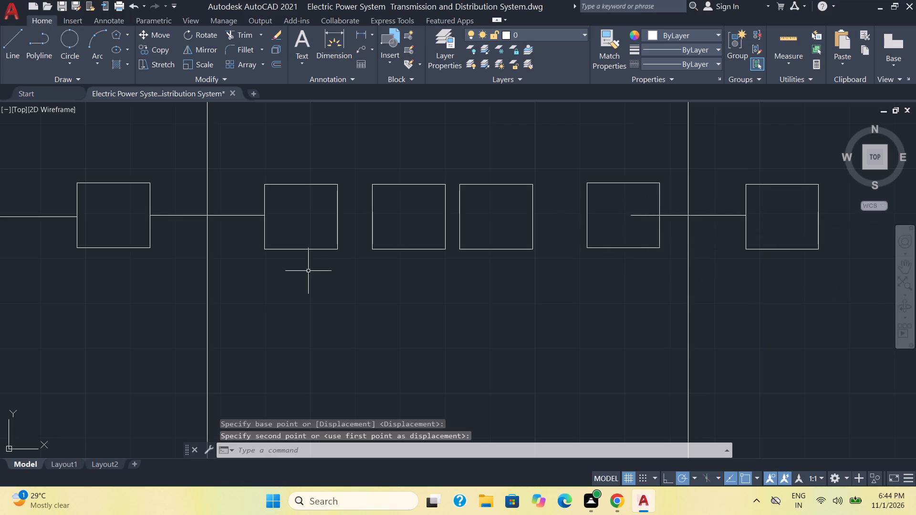
Move the third busbar's facing breaker box closer to its busbar, its edge midpoint at the middle of the short connecting line.
{"action": "left_click", "coordinate": [307, 274]}
{"action": "left_click", "coordinate": [247, 224]}
{"action": "left_click", "coordinate": [158, 39]}
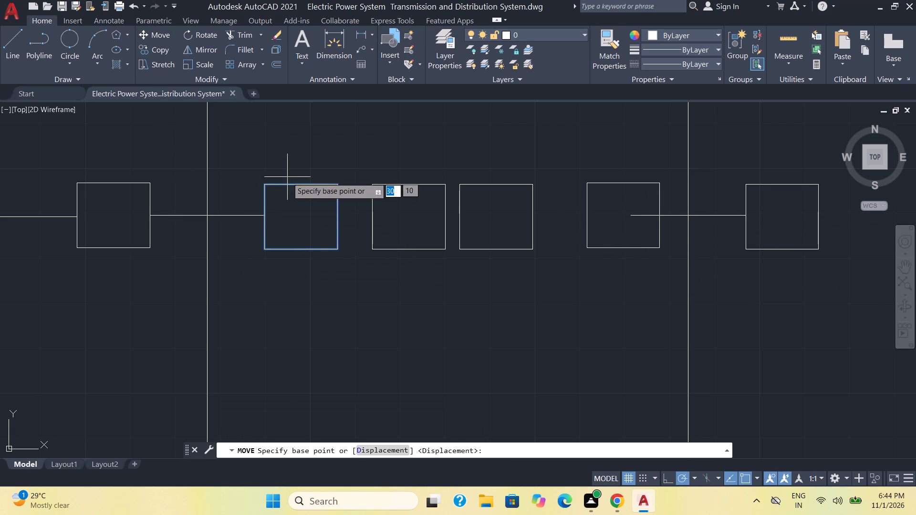
{"action": "left_click", "coordinate": [262, 215]}
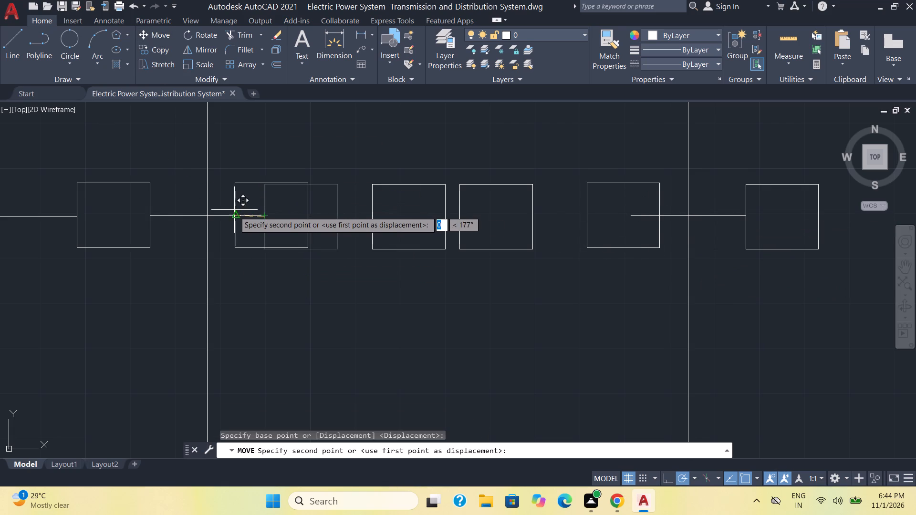
{"action": "left_click", "coordinate": [234, 213]}
Trim the connecting line pieces that run inside the two moved breaker boxes of the third and fourth busbars.
{"action": "left_click", "coordinate": [242, 35]}
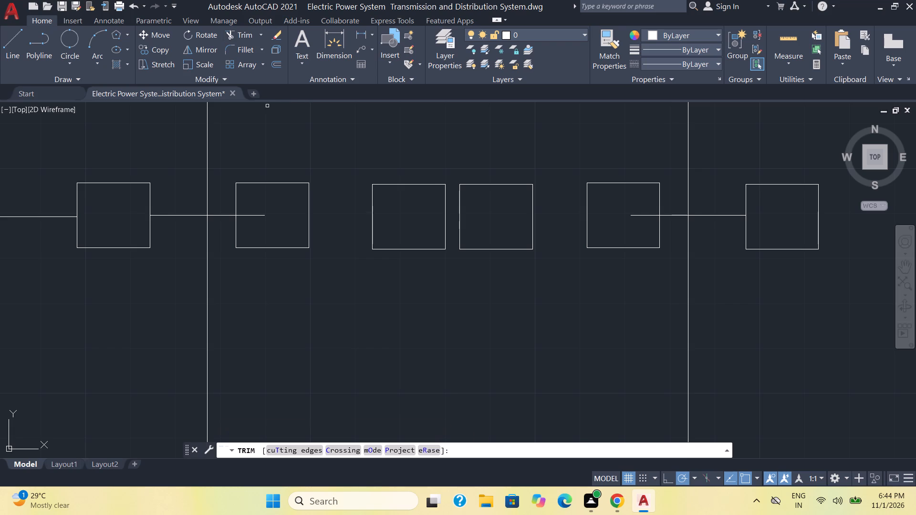
{"action": "left_click", "coordinate": [250, 216]}
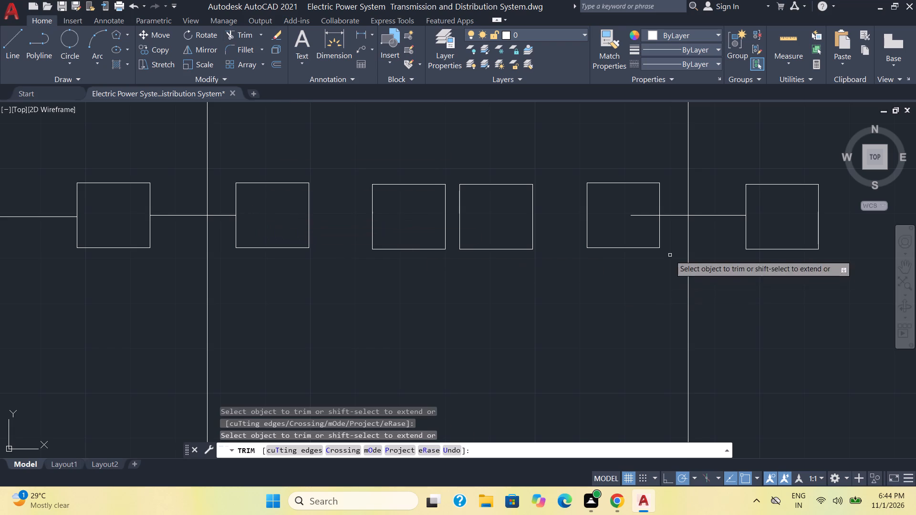
{"action": "left_click", "coordinate": [644, 216]}
{"action": "key", "text": "Escape"}
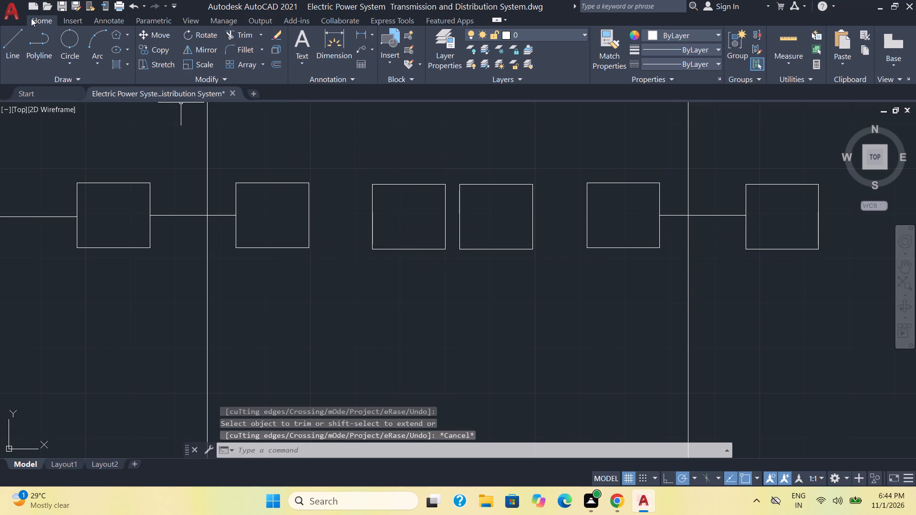
Draw a horizontal line from the edge midpoint of the third busbar's inner breaker box to the facing edge of the nearer middle box.
{"action": "left_click", "coordinate": [17, 38]}
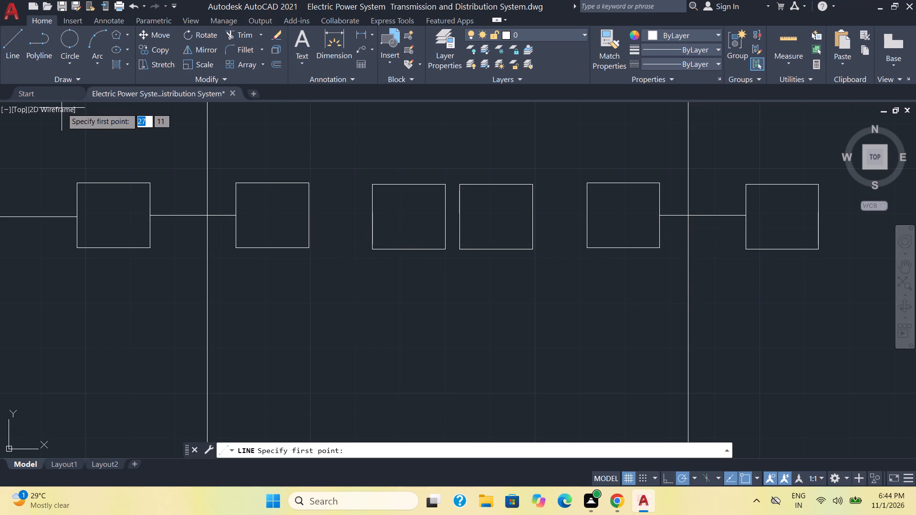
{"action": "left_click", "coordinate": [308, 216]}
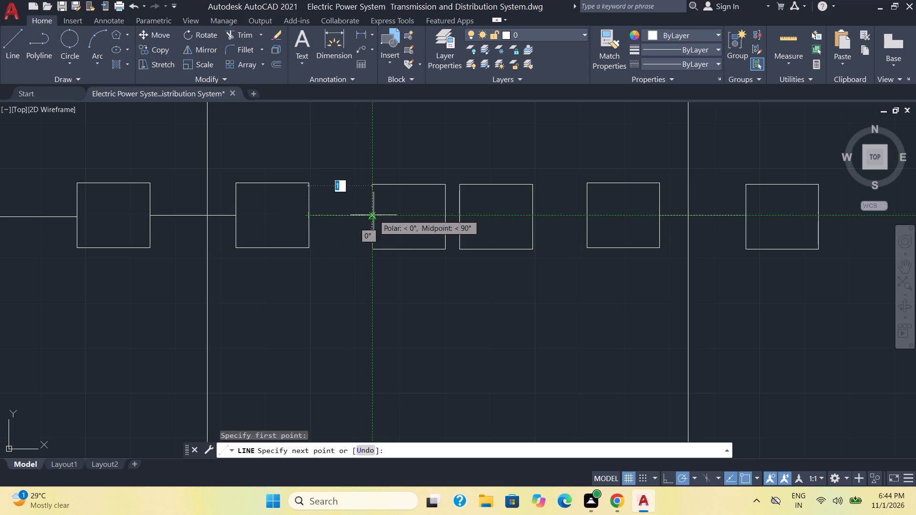
{"action": "scroll", "coordinate": [372, 219], "scroll_direction": "up", "scroll_amount": 3}
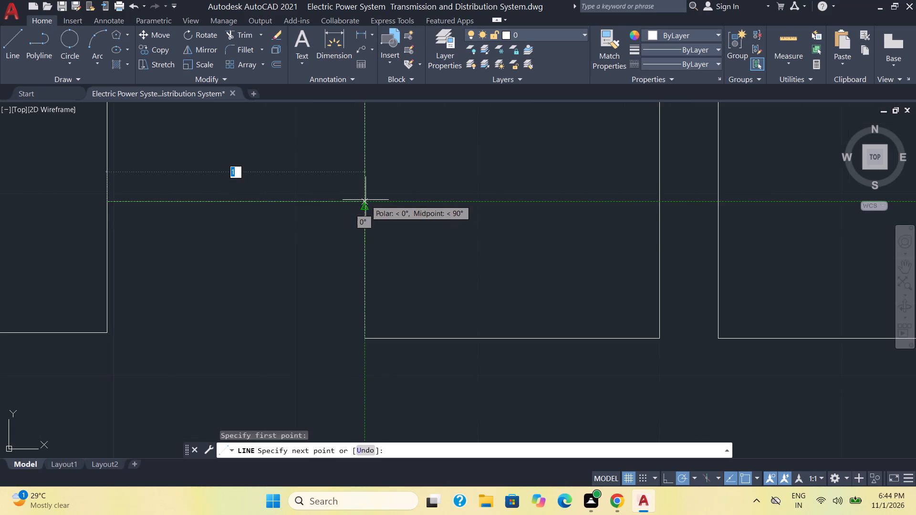
{"action": "left_click", "coordinate": [365, 200]}
{"action": "scroll", "coordinate": [380, 225], "scroll_direction": "down", "scroll_amount": 3}
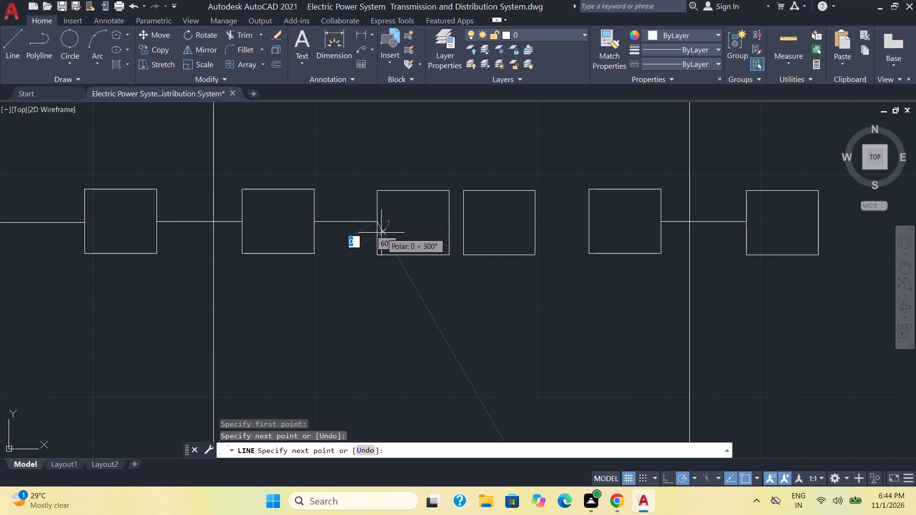
{"action": "key", "text": "Escape"}
Move the middle box nearer the third busbar so its edge midpoint sits on the end of the connecting line.
{"action": "left_click", "coordinate": [425, 271]}
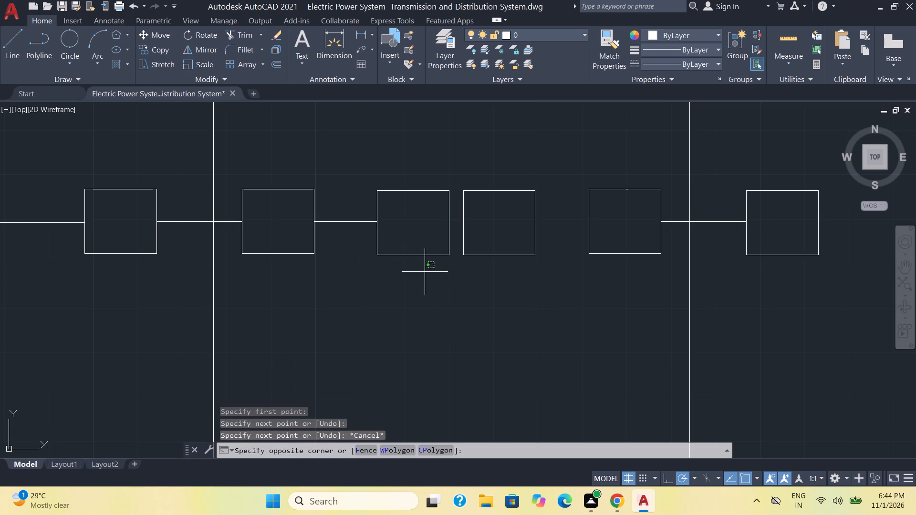
{"action": "left_click", "coordinate": [405, 248]}
{"action": "left_click", "coordinate": [150, 31]}
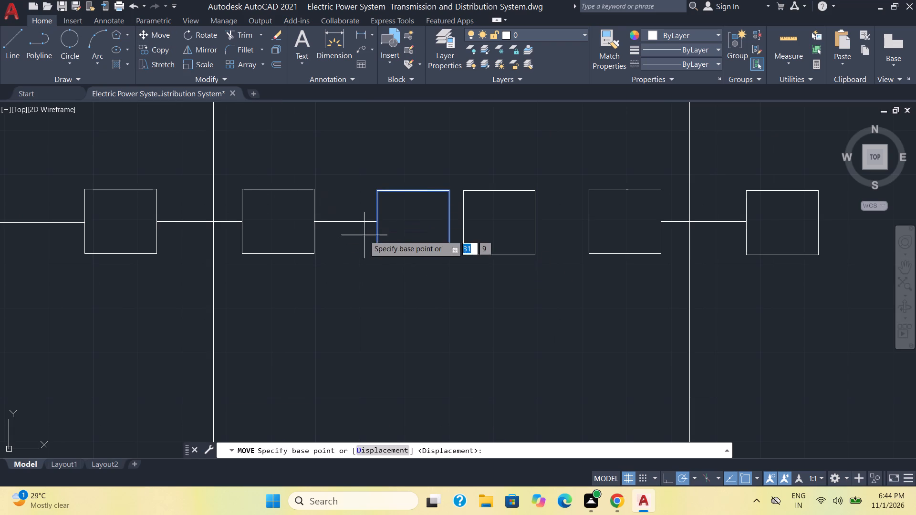
{"action": "left_click", "coordinate": [377, 222]}
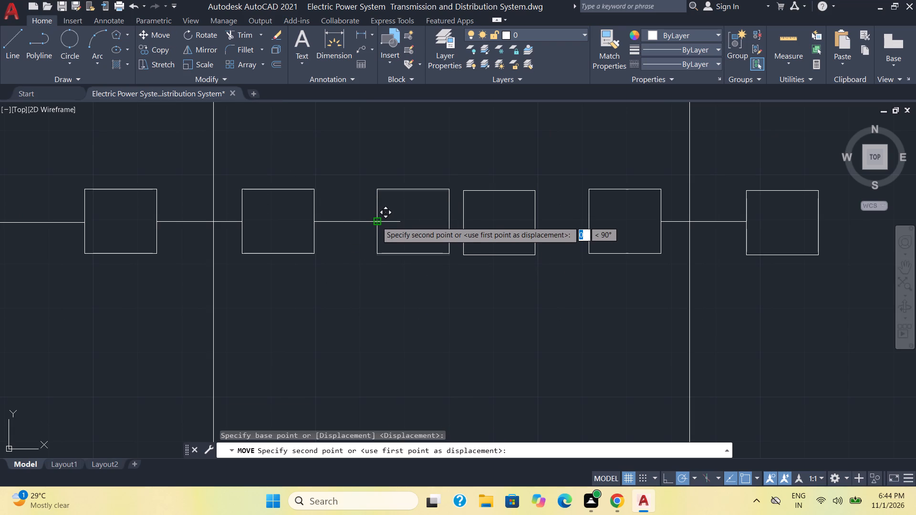
{"action": "left_click", "coordinate": [376, 221]}
Move the second middle box so its top edge lines up with the first middle box, keeping a small gap between them.
{"action": "left_click", "coordinate": [520, 273]}
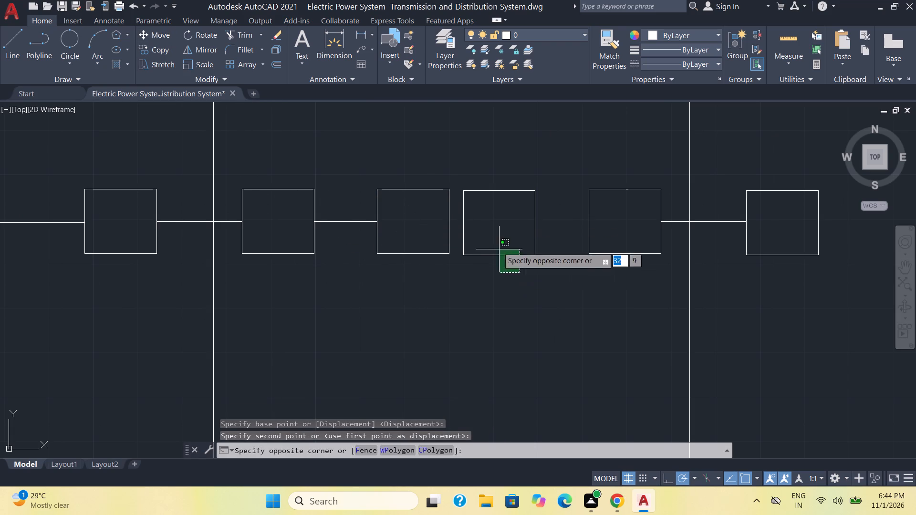
{"action": "left_click", "coordinate": [493, 240]}
{"action": "left_click", "coordinate": [152, 29]}
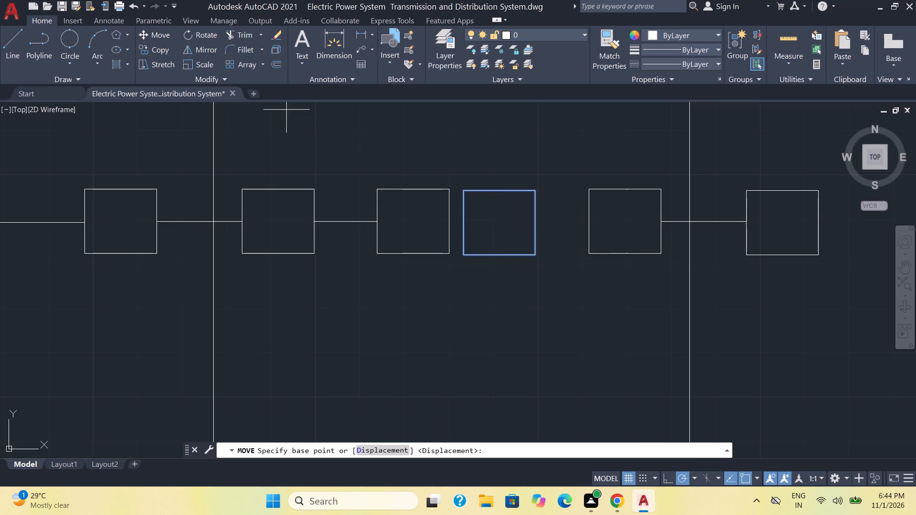
{"action": "left_click", "coordinate": [465, 190]}
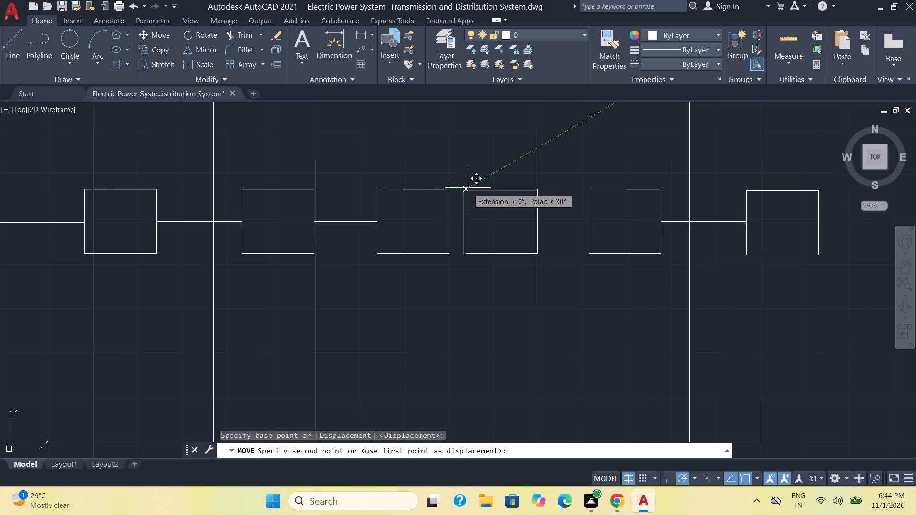
{"action": "scroll", "coordinate": [468, 188], "scroll_direction": "up", "scroll_amount": 2}
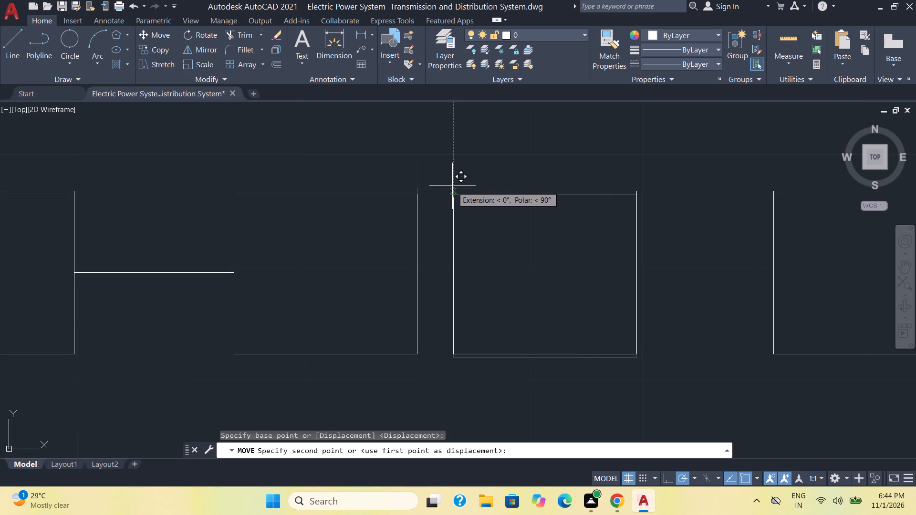
{"action": "left_click", "coordinate": [452, 186]}
{"action": "scroll", "coordinate": [525, 260], "scroll_direction": "down", "scroll_amount": 2}
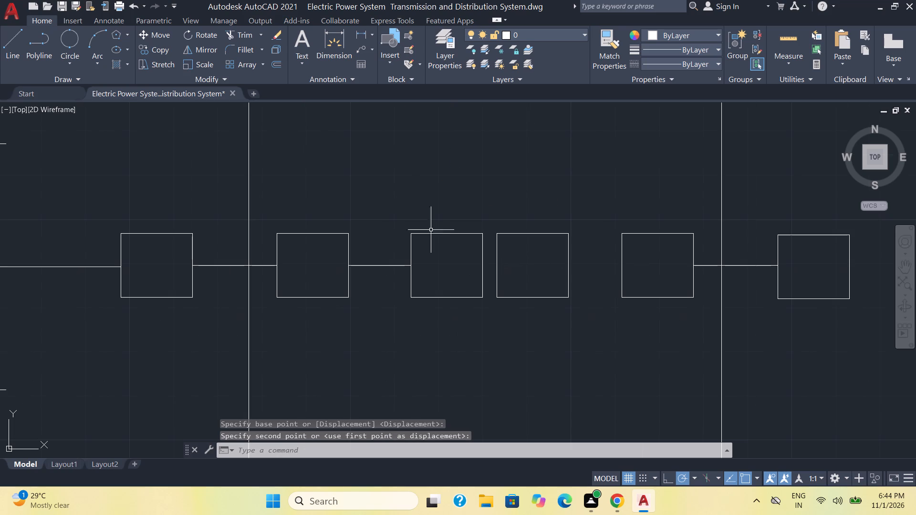
Draw horizontal lines joining the two middle boxes, and joining the second one to the fourth busbar's inner breaker box, between edge midpoints.
{"action": "left_click", "coordinate": [10, 49]}
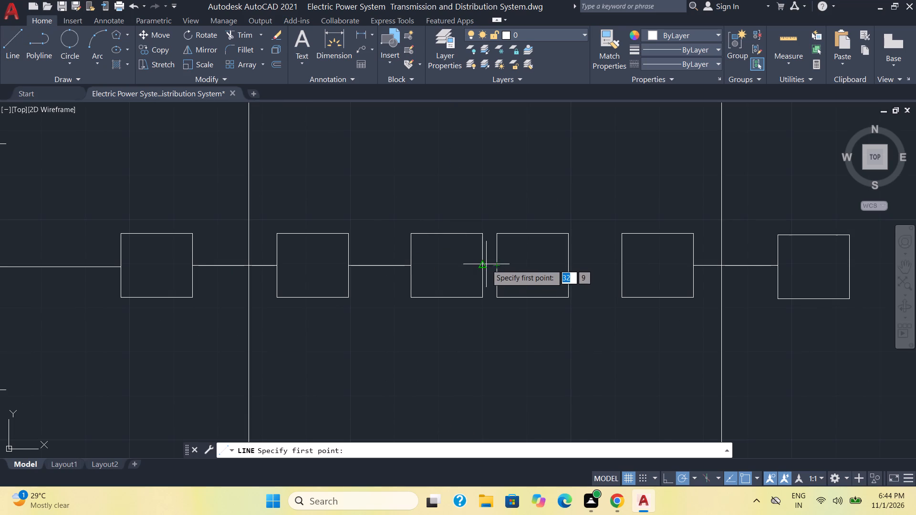
{"action": "left_click", "coordinate": [483, 264]}
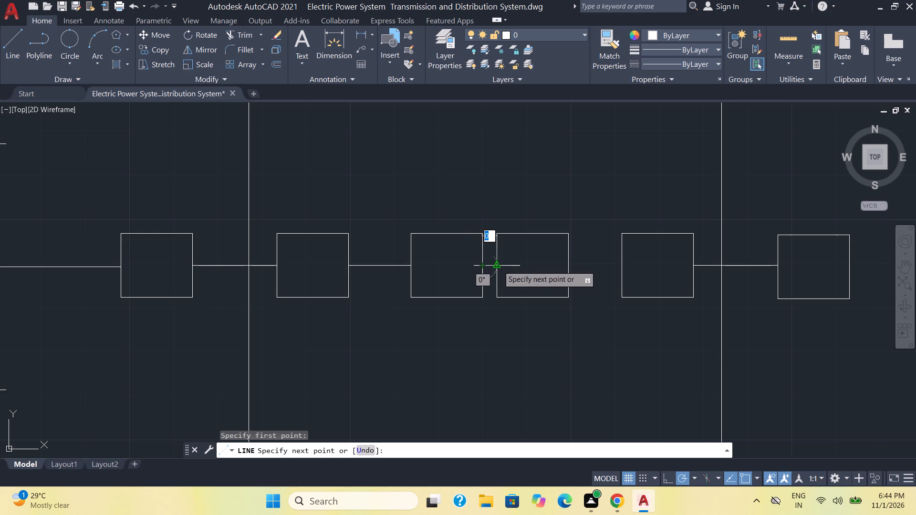
{"action": "left_click", "coordinate": [498, 266]}
{"action": "key", "text": "Escape"}
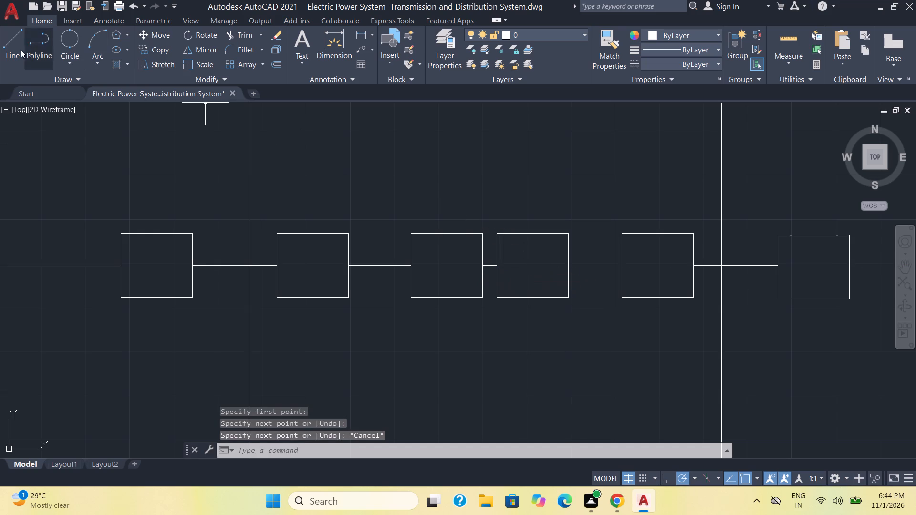
{"action": "left_click", "coordinate": [14, 50]}
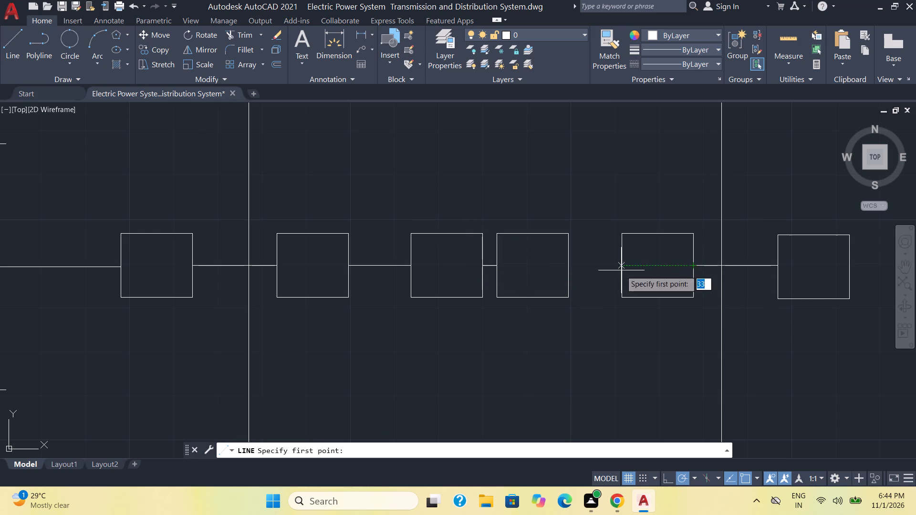
{"action": "left_click", "coordinate": [621, 265]}
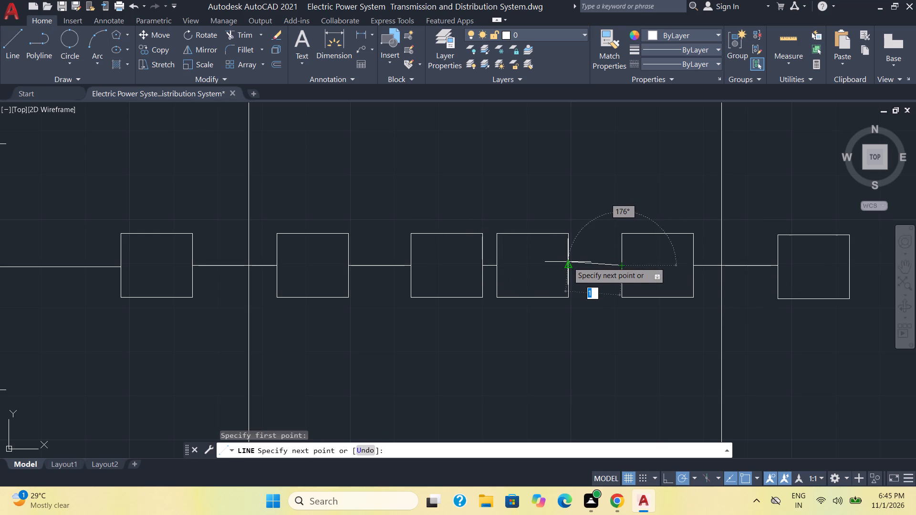
{"action": "left_click", "coordinate": [567, 265]}
{"action": "key", "text": "Escape"}
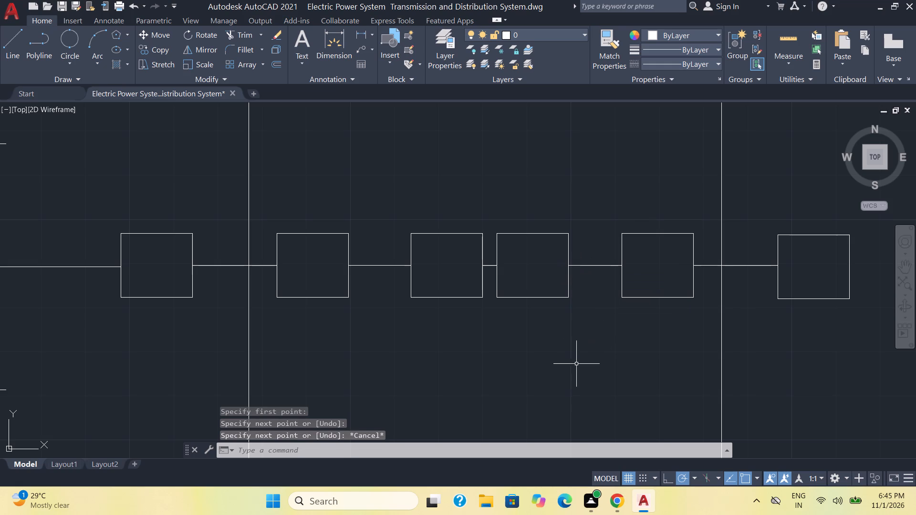
Copy the fourth busbar's inner breaker box below the two middle boxes, centred under the short line that joins them.
{"action": "middle_click_drag", "start_coordinate": [563, 390], "coordinate": [528, 327]}
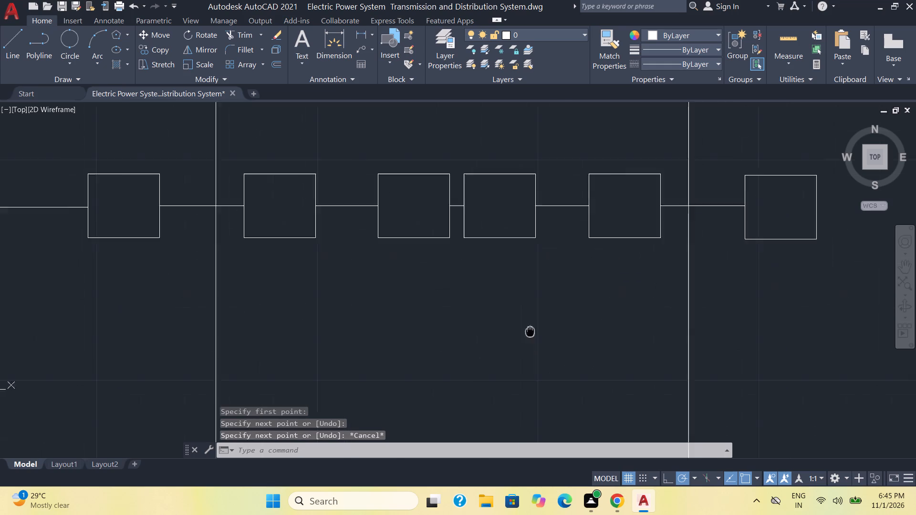
{"action": "middle_click_drag", "start_coordinate": [528, 327], "coordinate": [518, 311]}
{"action": "left_click", "coordinate": [617, 229]}
{"action": "left_click", "coordinate": [608, 218]}
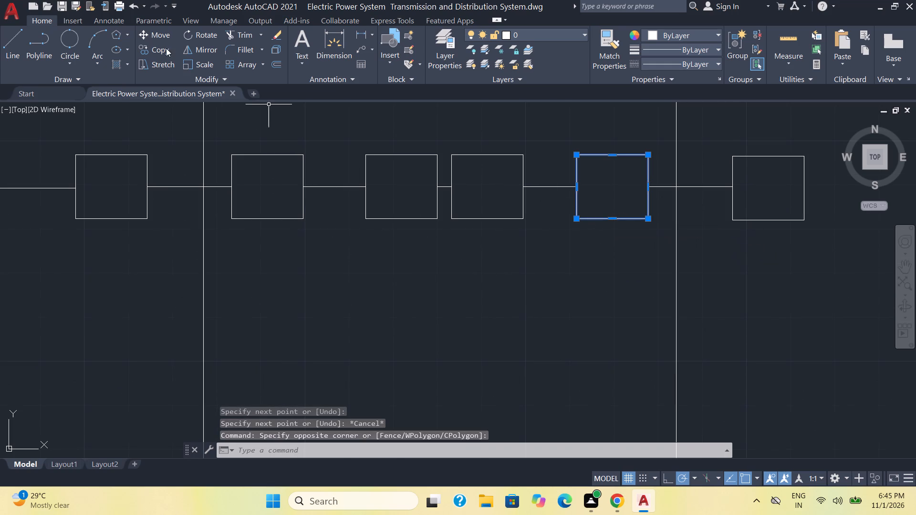
{"action": "left_click", "coordinate": [159, 46]}
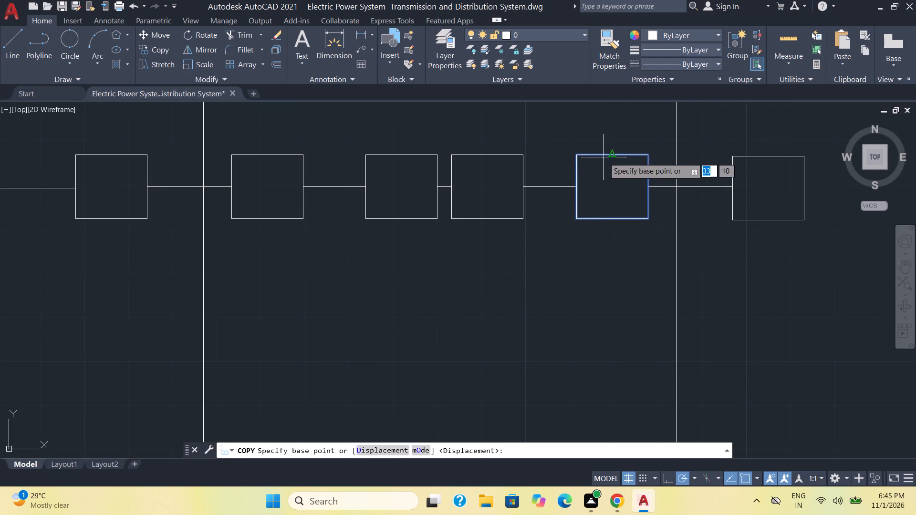
{"action": "left_click", "coordinate": [611, 155]}
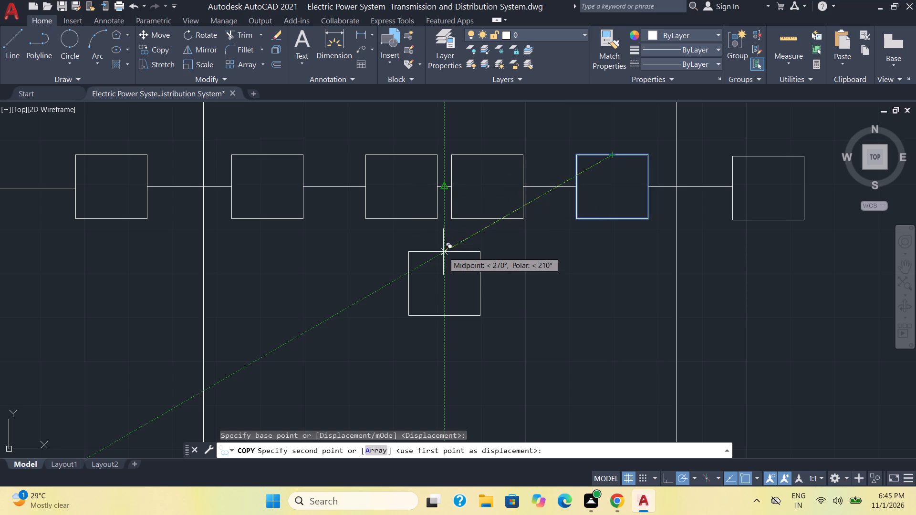
{"action": "left_click", "coordinate": [443, 243]}
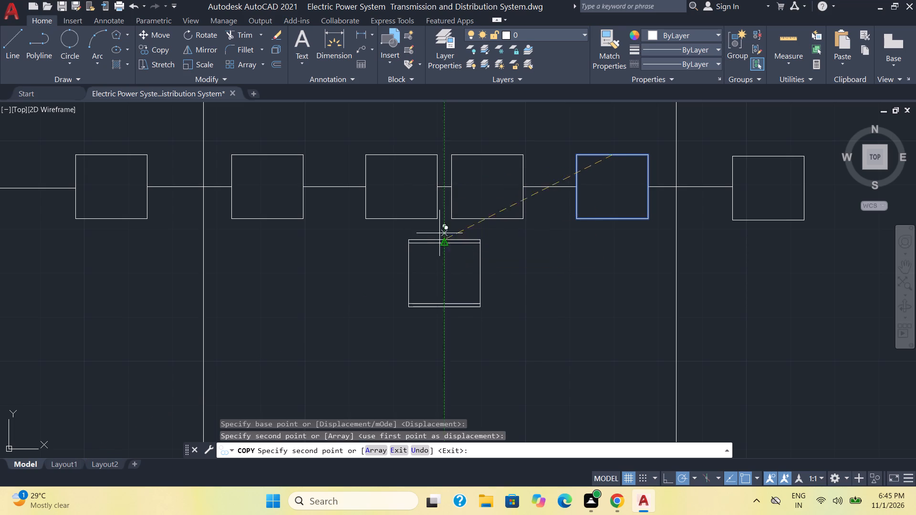
{"action": "key", "text": "Escape"}
Draw a vertical line from the midpoint of the short line between the middle boxes down to the lower box's top edge.
{"action": "left_click", "coordinate": [1, 46]}
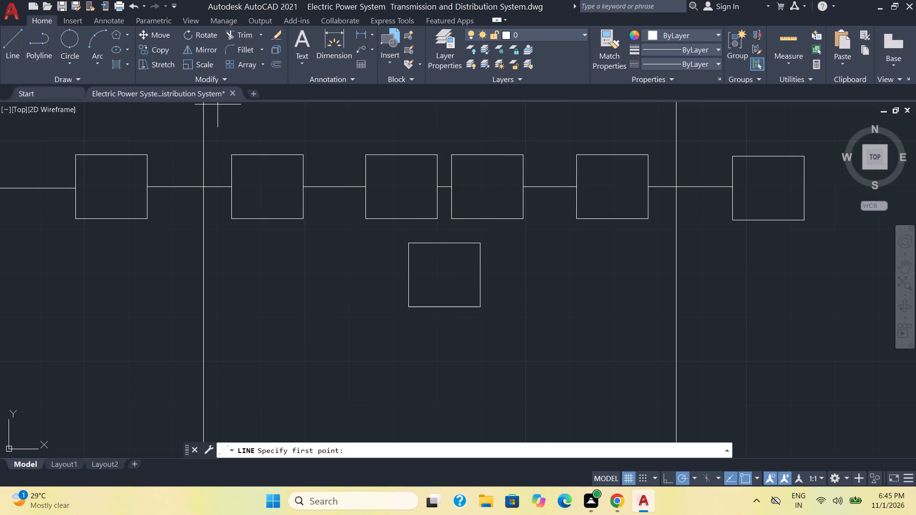
{"action": "left_click", "coordinate": [446, 188]}
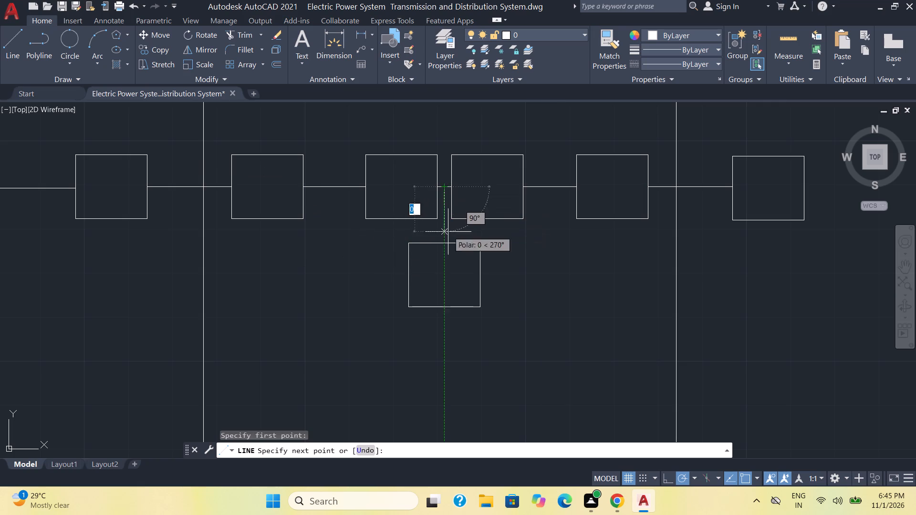
{"action": "left_click", "coordinate": [444, 241]}
{"action": "key", "text": "Escape"}
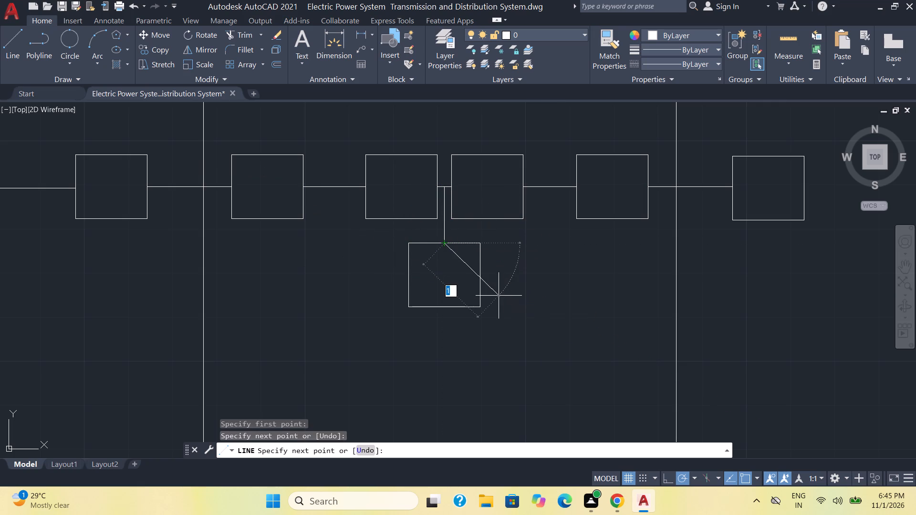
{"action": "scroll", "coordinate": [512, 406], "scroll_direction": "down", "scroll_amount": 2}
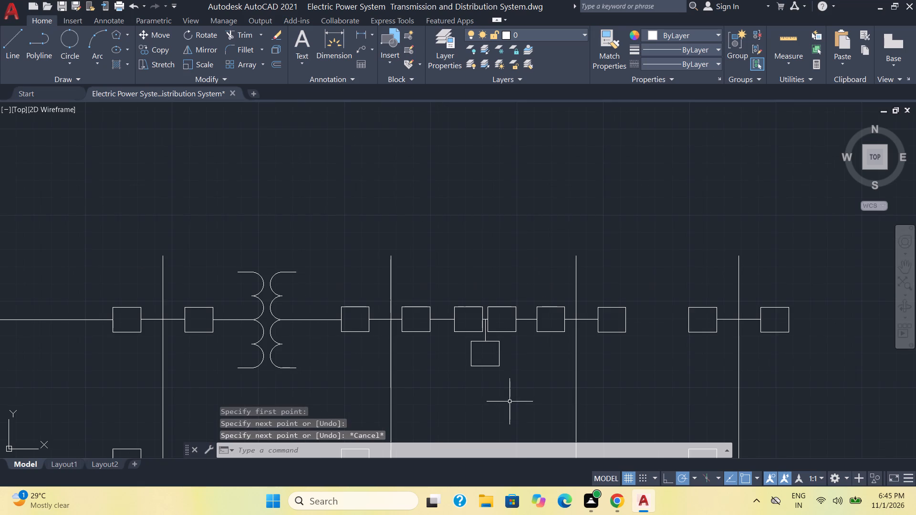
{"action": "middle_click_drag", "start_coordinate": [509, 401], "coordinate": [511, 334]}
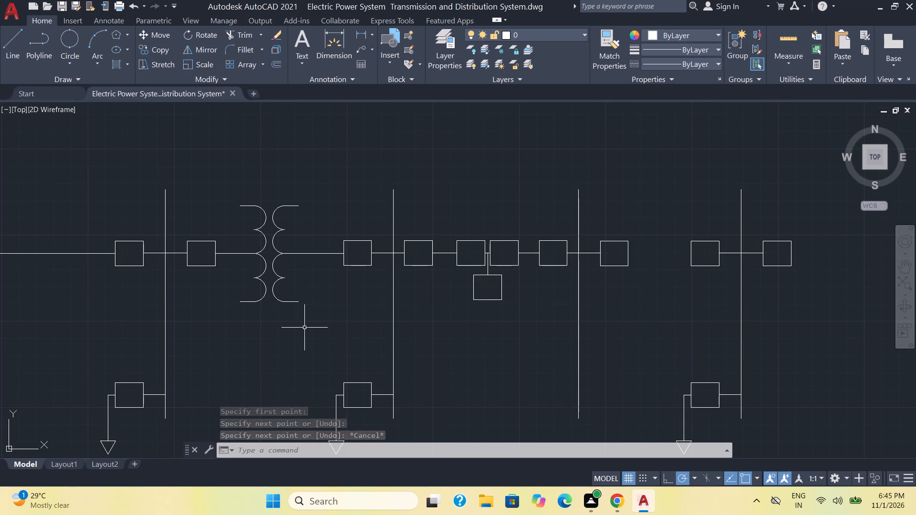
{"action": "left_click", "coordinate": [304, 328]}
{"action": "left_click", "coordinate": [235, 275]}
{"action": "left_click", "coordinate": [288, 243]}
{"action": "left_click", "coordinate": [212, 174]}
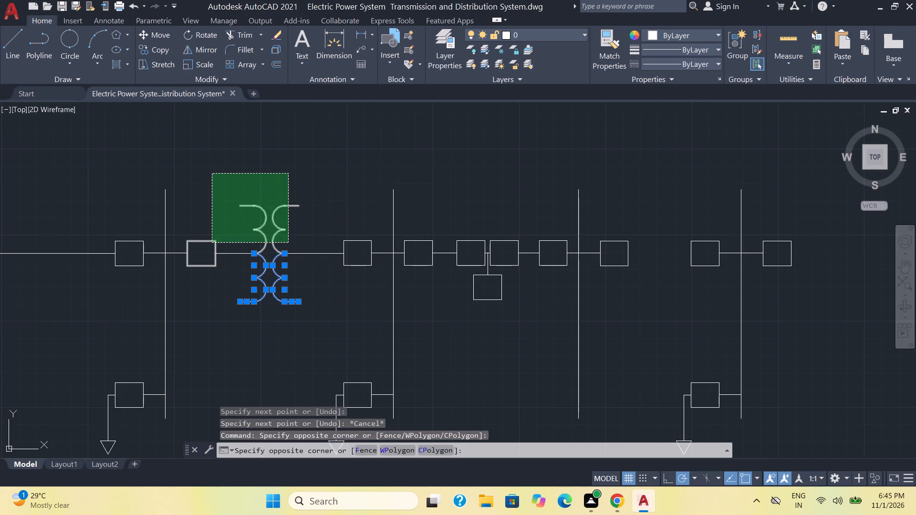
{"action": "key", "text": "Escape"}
Copy the transformer symbol between the second and third busbars to the space below the branch breaker box between the third and fourth busbars.
{"action": "left_click", "coordinate": [332, 348]}
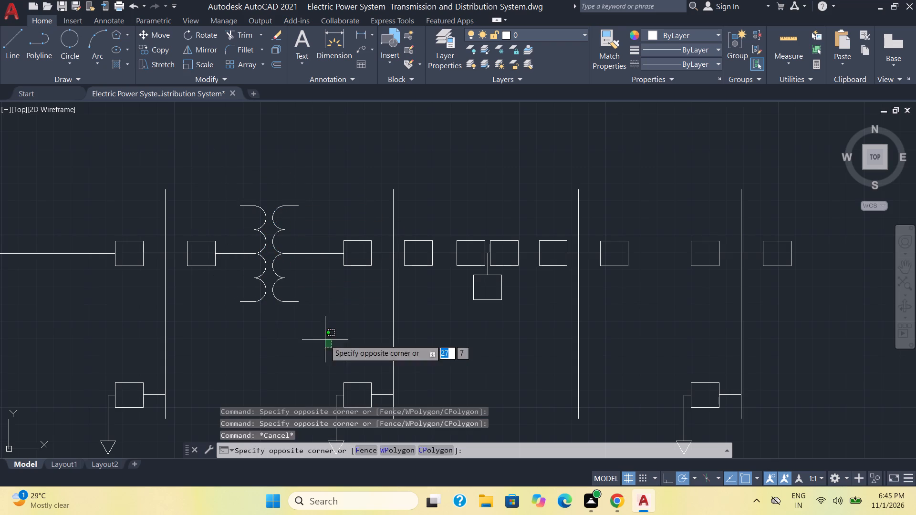
{"action": "left_click", "coordinate": [230, 274]}
{"action": "left_click", "coordinate": [284, 244]}
{"action": "left_click", "coordinate": [241, 183]}
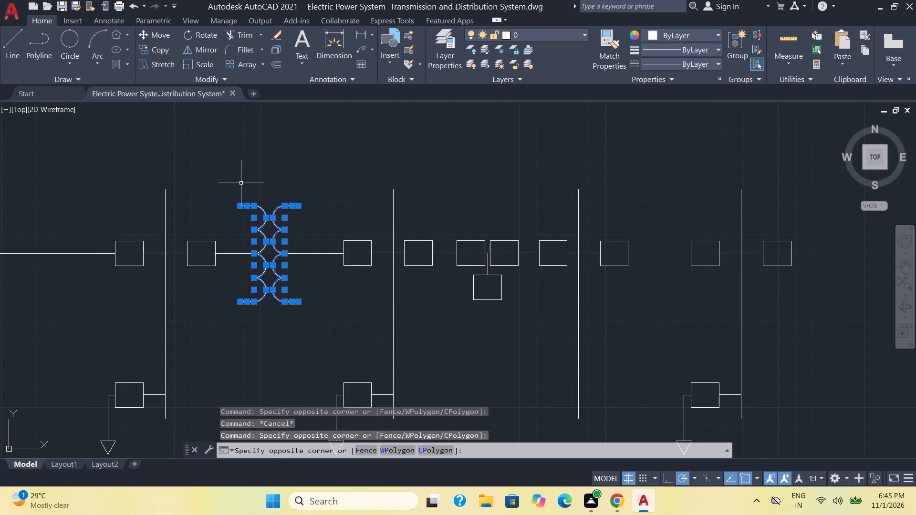
{"action": "left_click", "coordinate": [164, 51]}
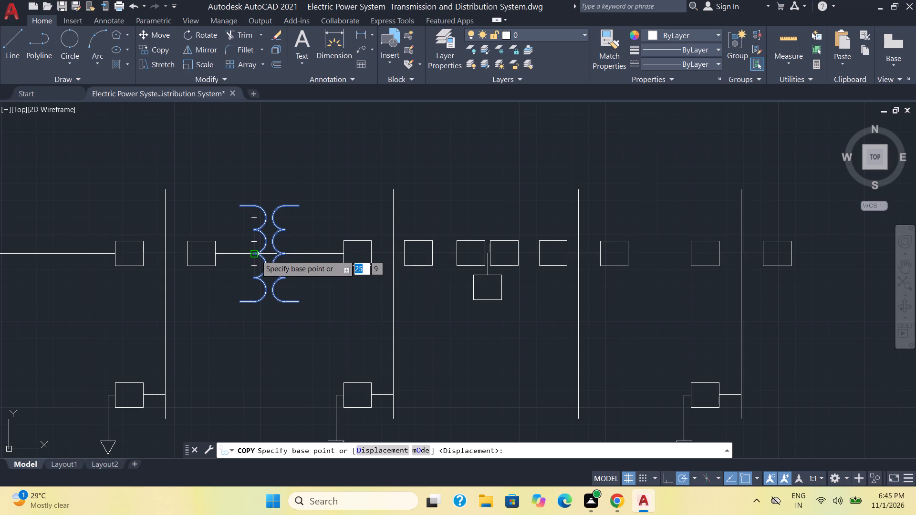
{"action": "left_click", "coordinate": [256, 255]}
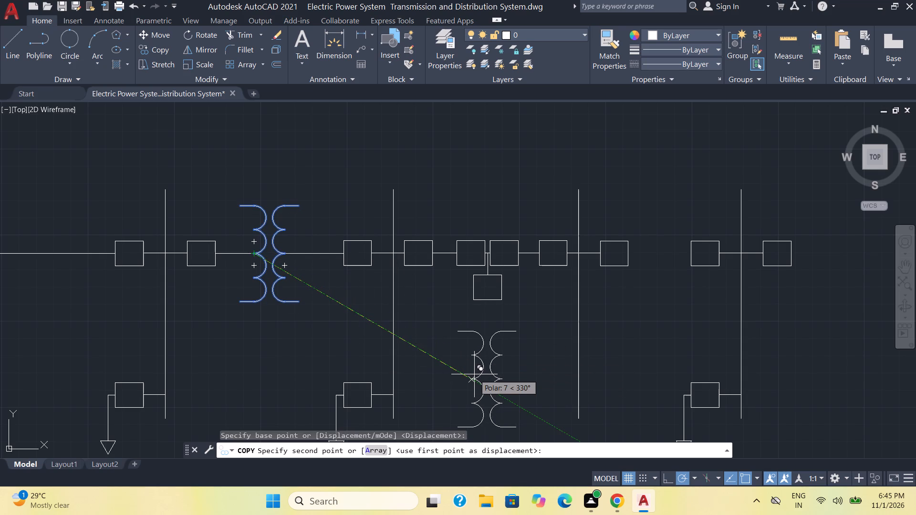
{"action": "middle_click_drag", "start_coordinate": [474, 374], "coordinate": [479, 288]}
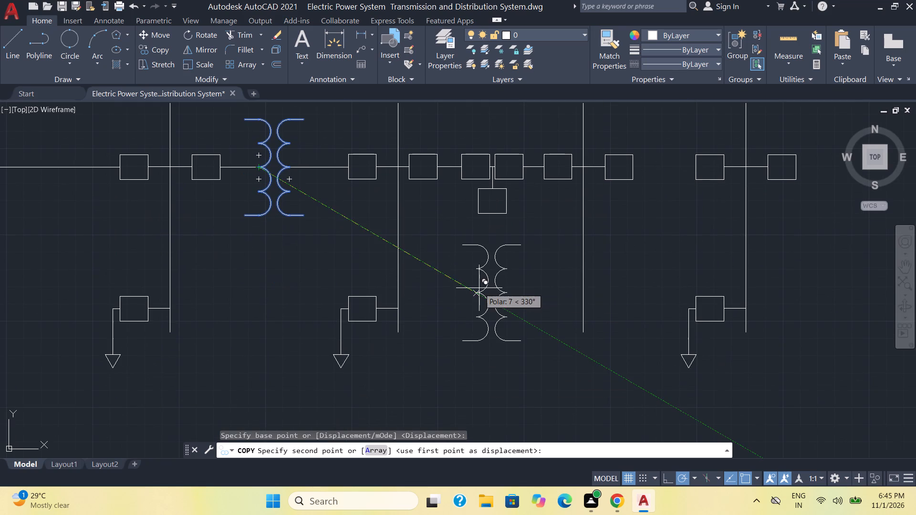
{"action": "left_click", "coordinate": [479, 288]}
{"action": "key", "text": "Escape"}
Rotate the copied transformer symbol below the branch breaker box 90° about the midpoint between its two windings.
{"action": "left_click", "coordinate": [539, 342]}
{"action": "left_click", "coordinate": [451, 261]}
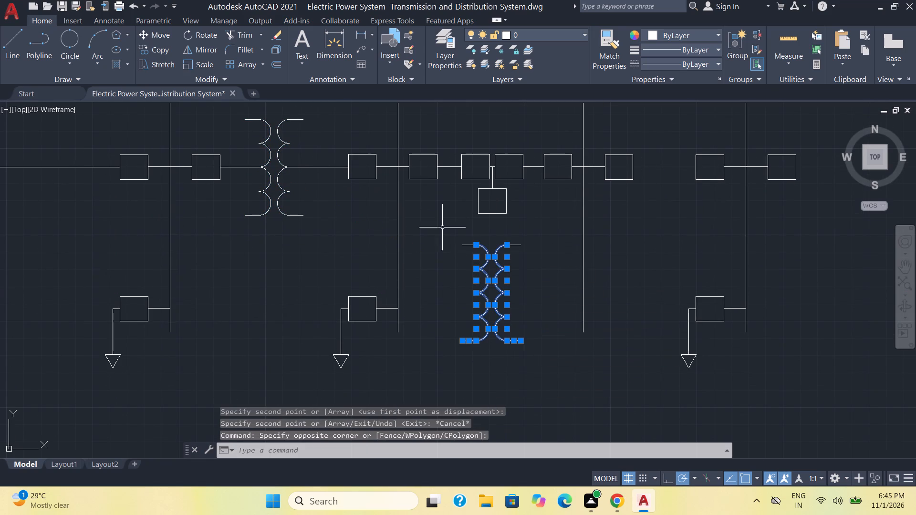
{"action": "left_click", "coordinate": [539, 291]}
{"action": "left_click", "coordinate": [439, 225]}
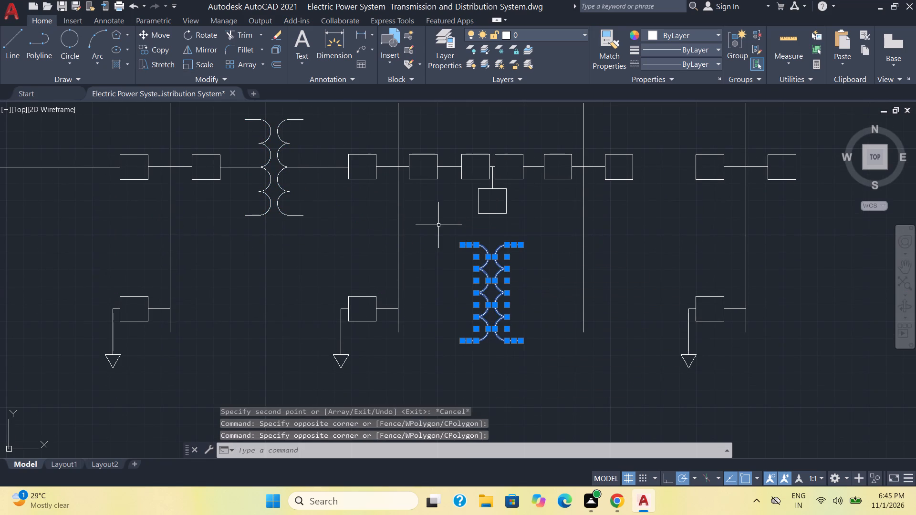
{"action": "left_click", "coordinate": [196, 36]}
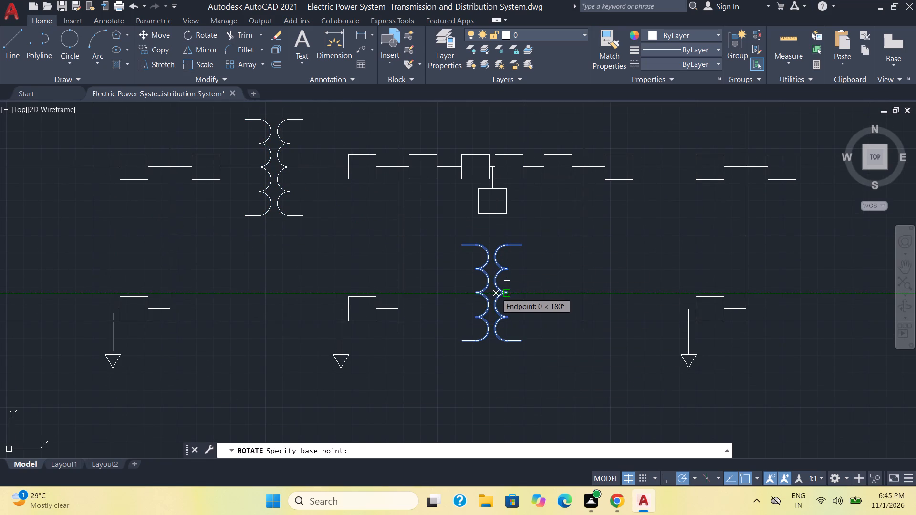
{"action": "left_click", "coordinate": [492, 293]}
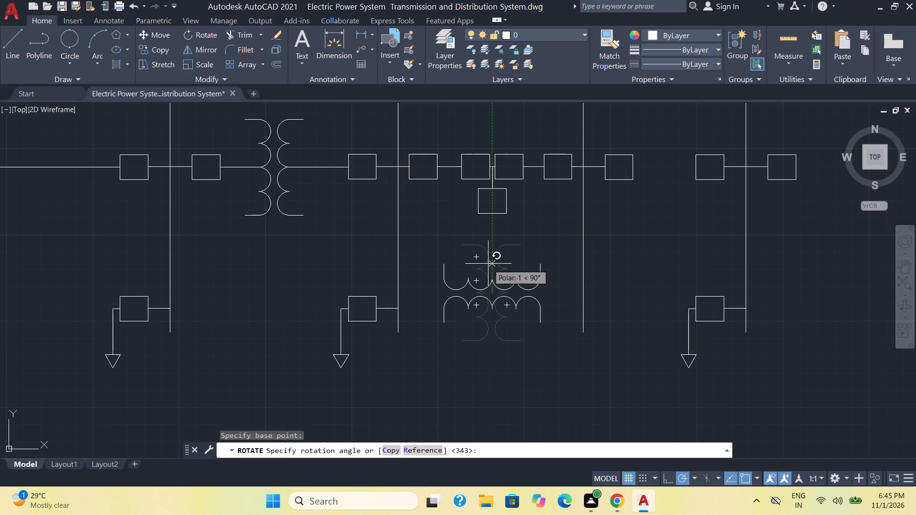
{"action": "left_click", "coordinate": [493, 254]}
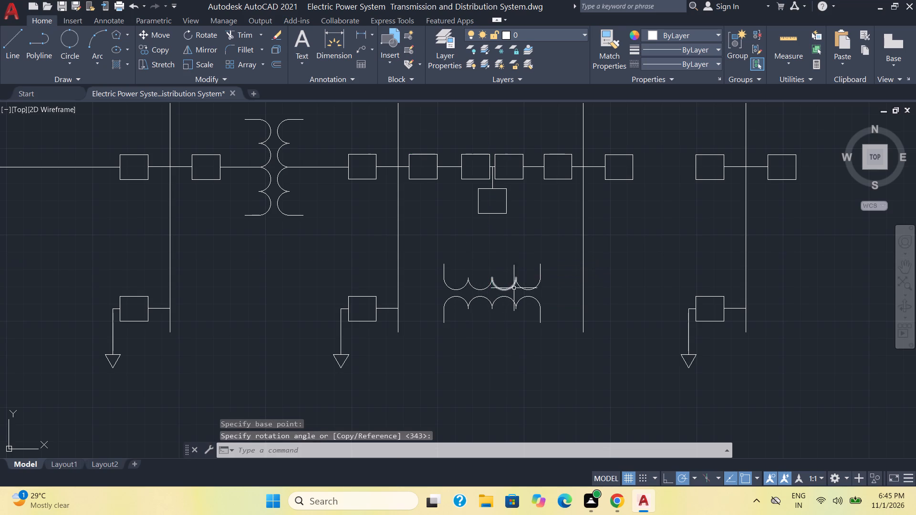
Move the rotated transformer about 2 units straight down, keeping it centred under the branch breaker box.
{"action": "left_click", "coordinate": [587, 388]}
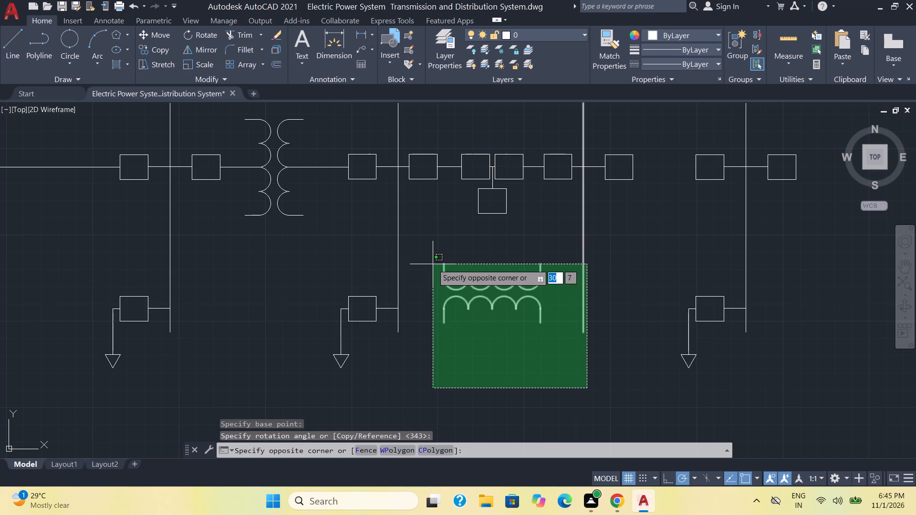
{"action": "key", "text": "Escape"}
{"action": "left_click", "coordinate": [559, 344]}
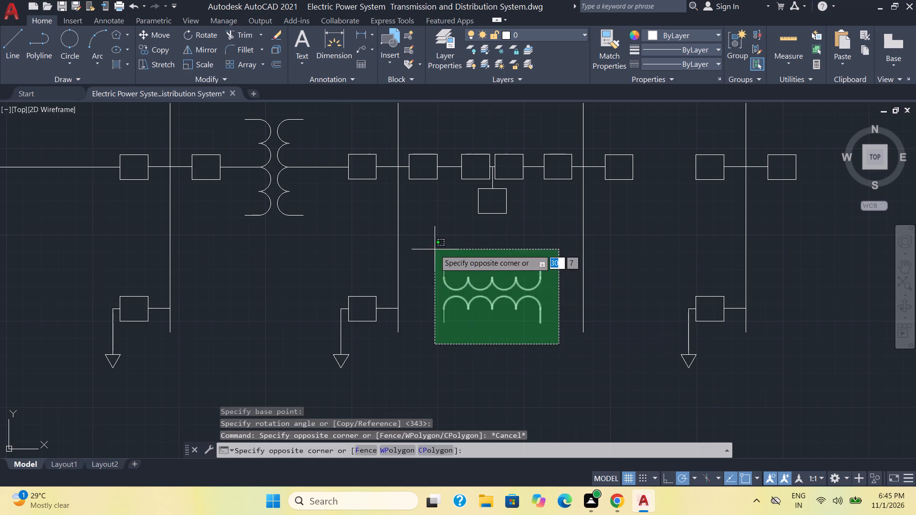
{"action": "left_click", "coordinate": [435, 249]}
{"action": "left_click", "coordinate": [157, 33]}
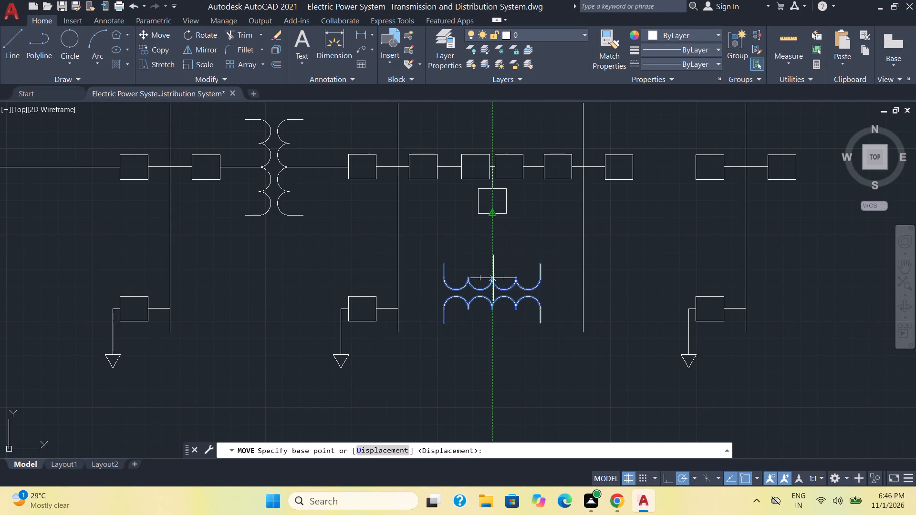
{"action": "scroll", "coordinate": [491, 290], "scroll_direction": "up", "scroll_amount": 2}
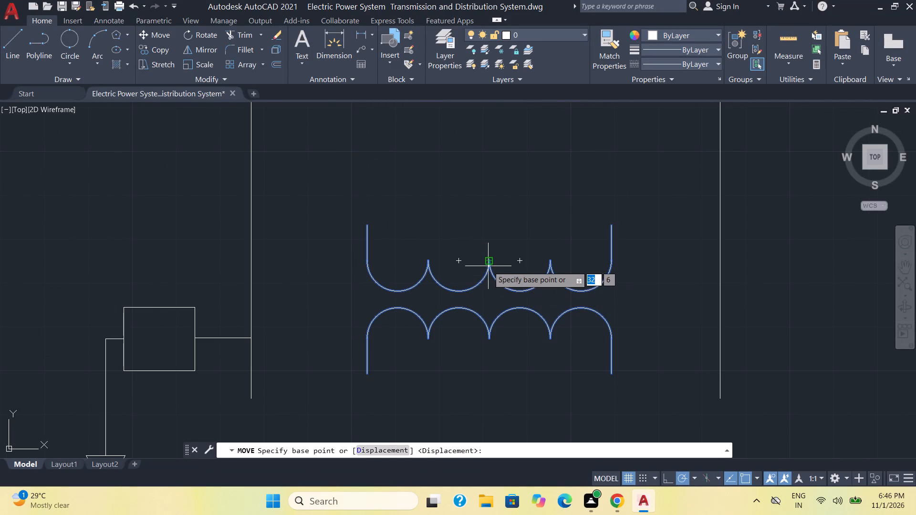
{"action": "left_click", "coordinate": [490, 263]}
{"action": "scroll", "coordinate": [492, 263], "scroll_direction": "down", "scroll_amount": 1}
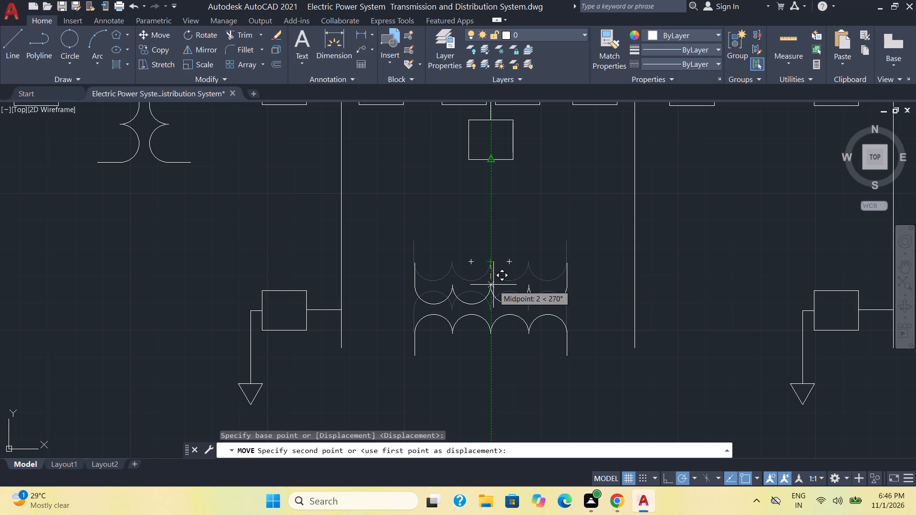
{"action": "left_click", "coordinate": [493, 284]}
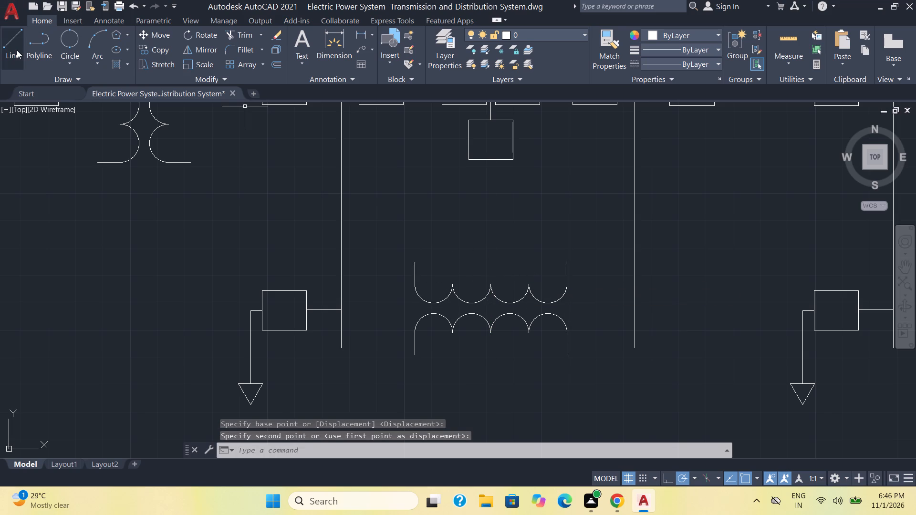
Draw a vertical line from the branch breaker box's bottom edge midpoint to the centre of the transformer's upper winding.
{"action": "left_click", "coordinate": [17, 50]}
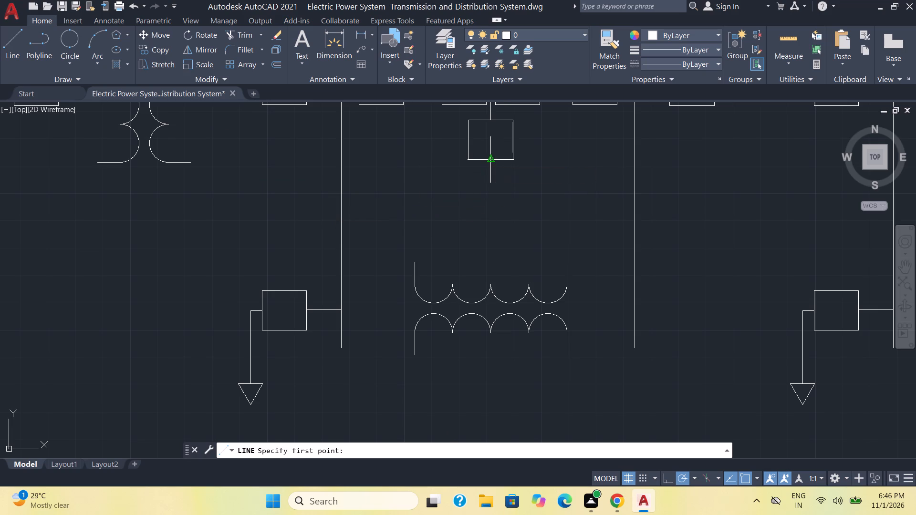
{"action": "left_click", "coordinate": [491, 160]}
{"action": "left_click", "coordinate": [489, 285]}
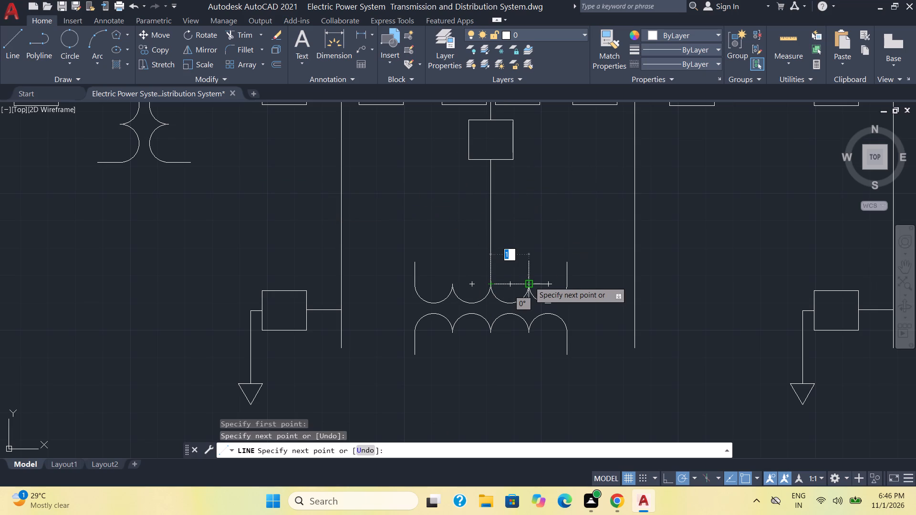
{"action": "key", "text": "Escape"}
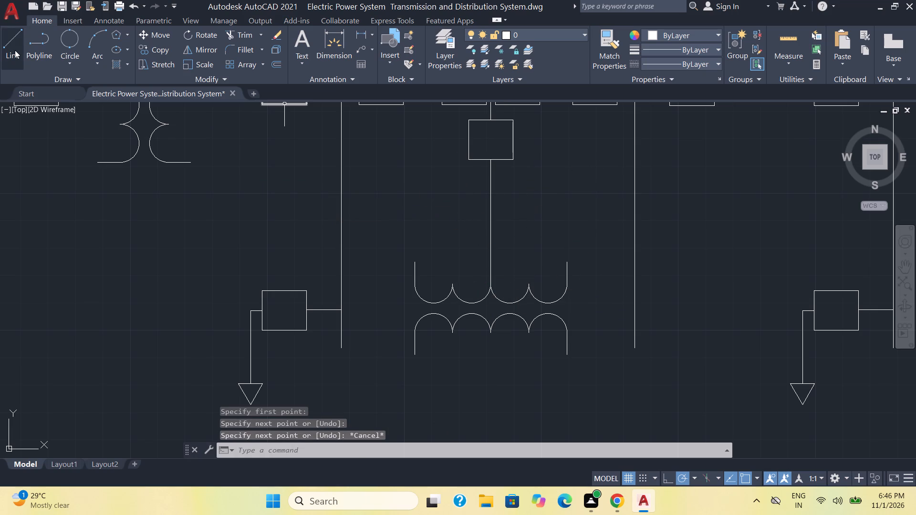
Draw a short horizontal cutting line across the fourth busbar beside the transformer and trim the busbar's lower end to it, removing the cutting line.
{"action": "left_click", "coordinate": [15, 50]}
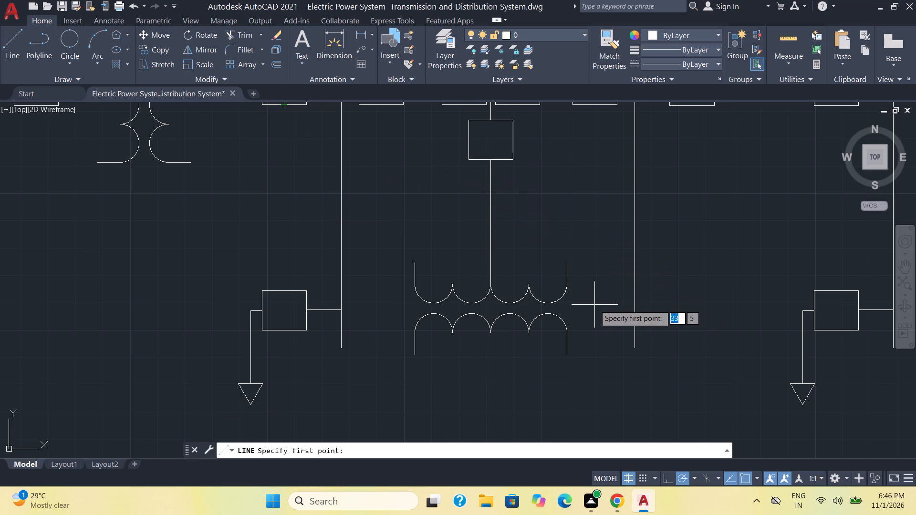
{"action": "left_click", "coordinate": [595, 289]}
{"action": "left_click", "coordinate": [671, 288]}
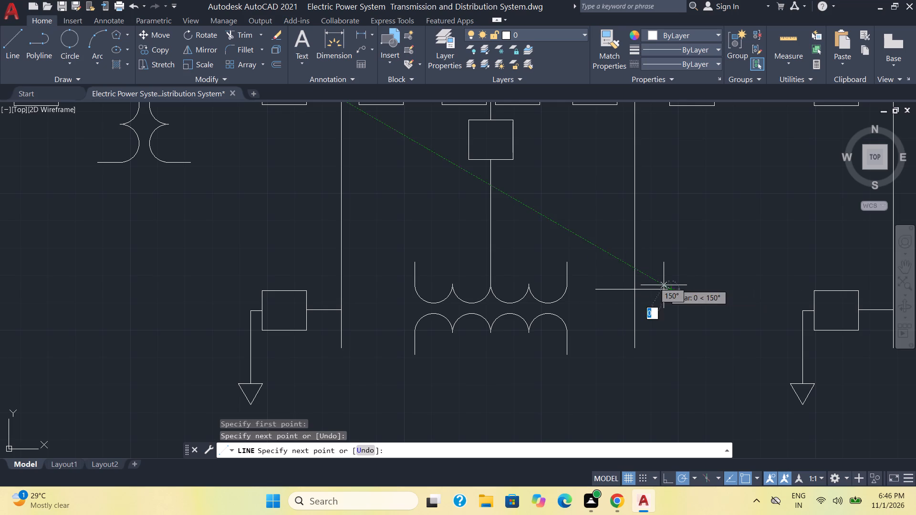
{"action": "key", "text": "Escape"}
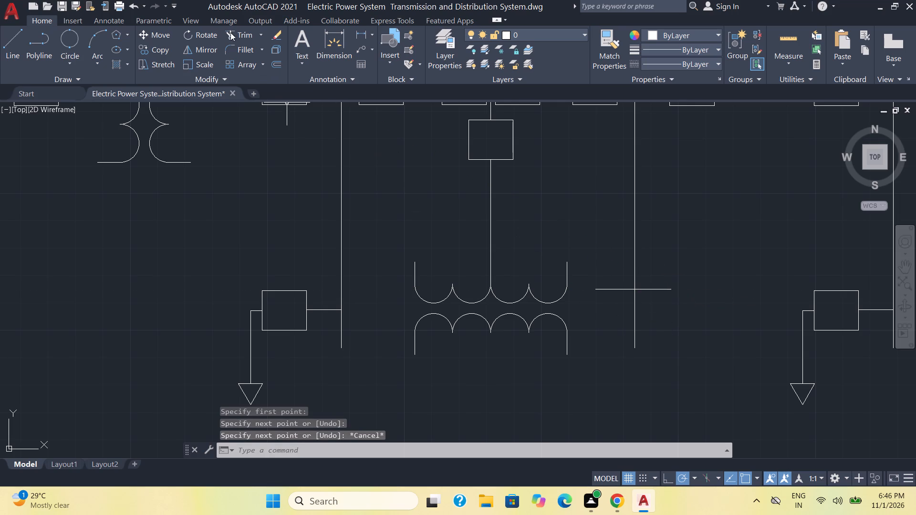
{"action": "left_click", "coordinate": [230, 32]}
{"action": "left_click_drag", "start_coordinate": [615, 279], "coordinate": [659, 272]}
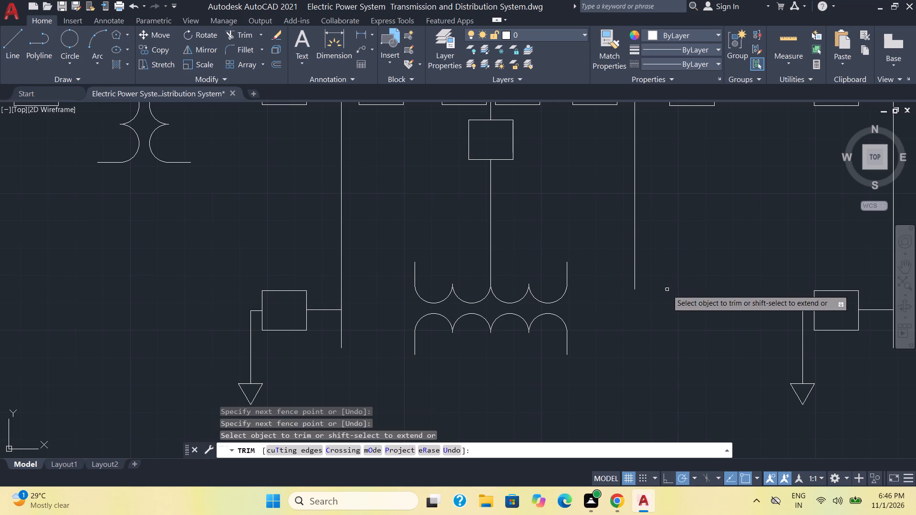
{"action": "scroll", "coordinate": [666, 293], "scroll_direction": "down", "scroll_amount": 2}
{"action": "middle_click_drag", "start_coordinate": [655, 348], "coordinate": [607, 322]}
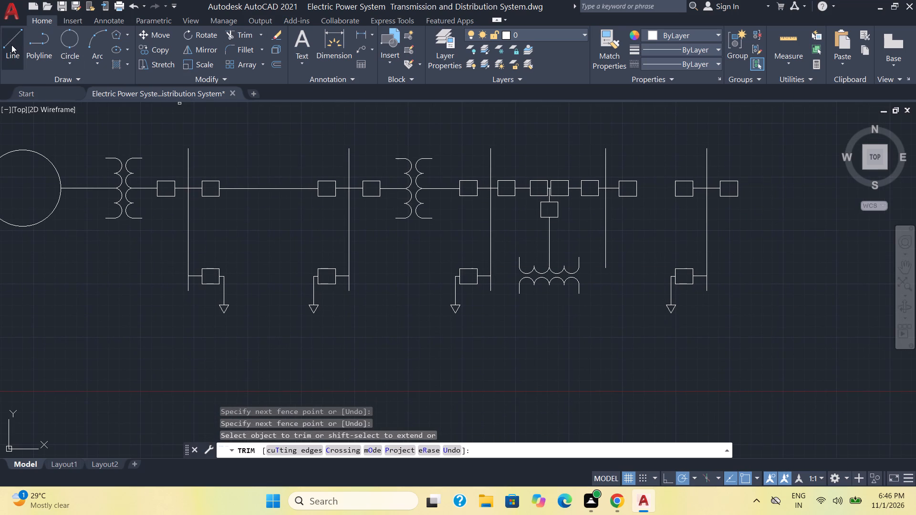
Draw a vertical line about 2 units long down from the centre of the transformer's lower winding.
{"action": "left_click", "coordinate": [11, 45]}
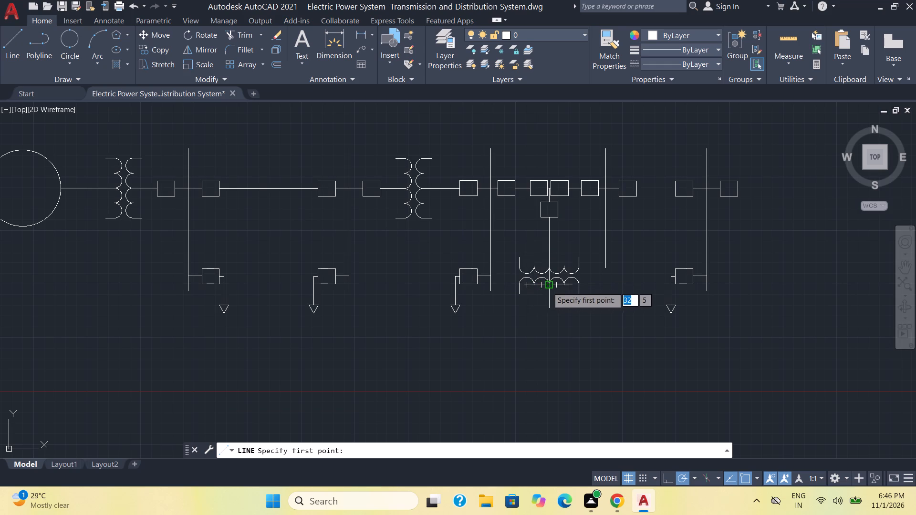
{"action": "scroll", "coordinate": [549, 285], "scroll_direction": "up", "scroll_amount": 3}
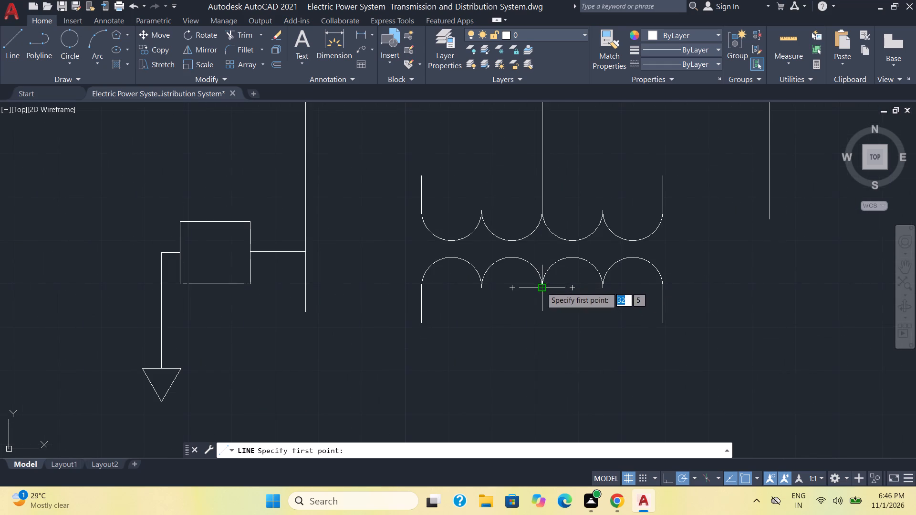
{"action": "left_click_drag", "start_coordinate": [541, 287], "coordinate": [541, 292]}
{"action": "scroll", "coordinate": [542, 376], "scroll_direction": "down", "scroll_amount": 1}
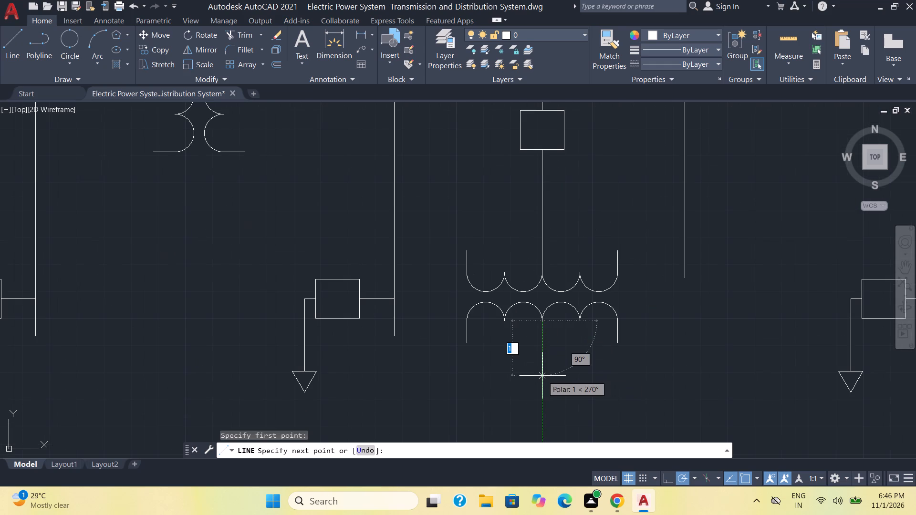
{"action": "middle_click_drag", "start_coordinate": [542, 376], "coordinate": [541, 297]}
{"action": "scroll", "coordinate": [541, 334], "scroll_direction": "down", "scroll_amount": 2}
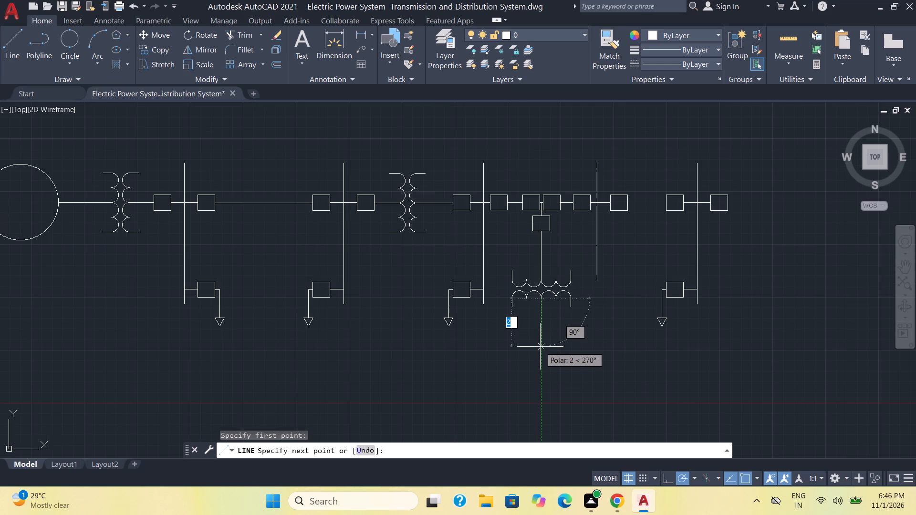
{"action": "left_click", "coordinate": [541, 333]}
{"action": "key", "text": "Escape"}
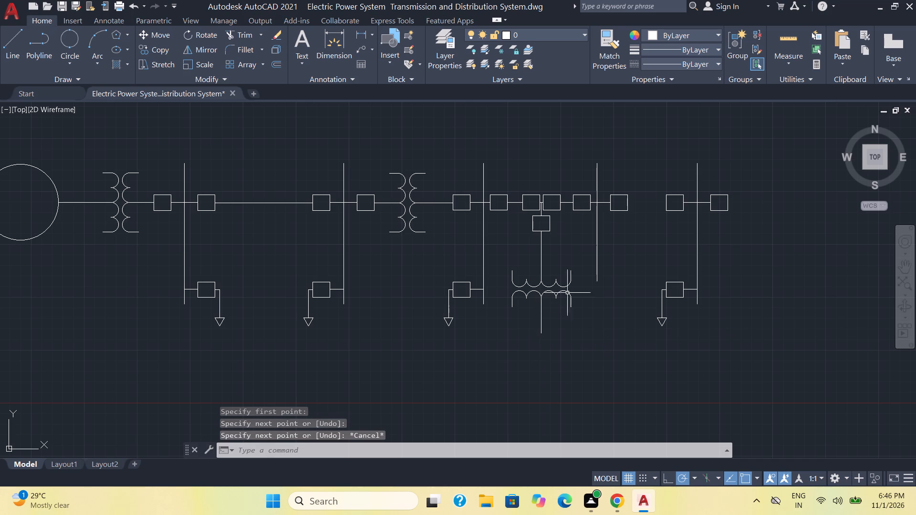
Copy the branch breaker box by its top edge midpoint onto the lower end of the line below the transformer.
{"action": "left_click", "coordinate": [561, 239]}
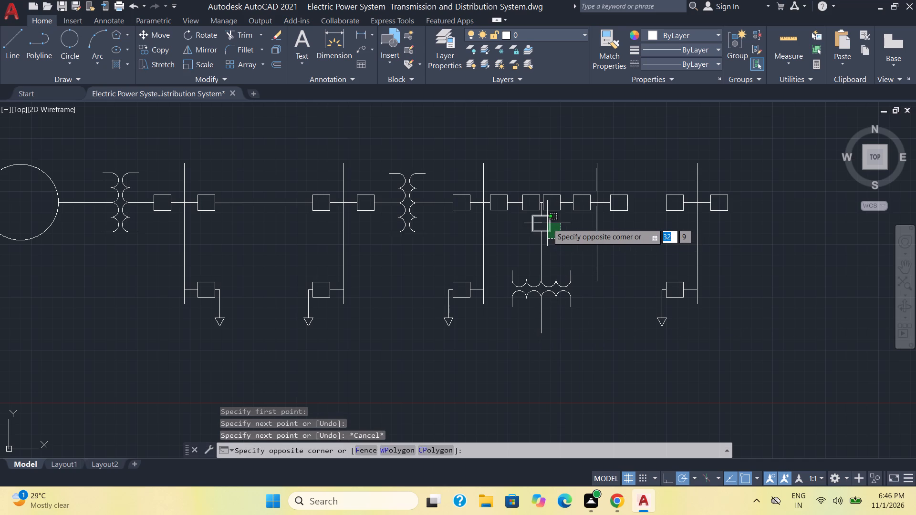
{"action": "left_click", "coordinate": [547, 223]}
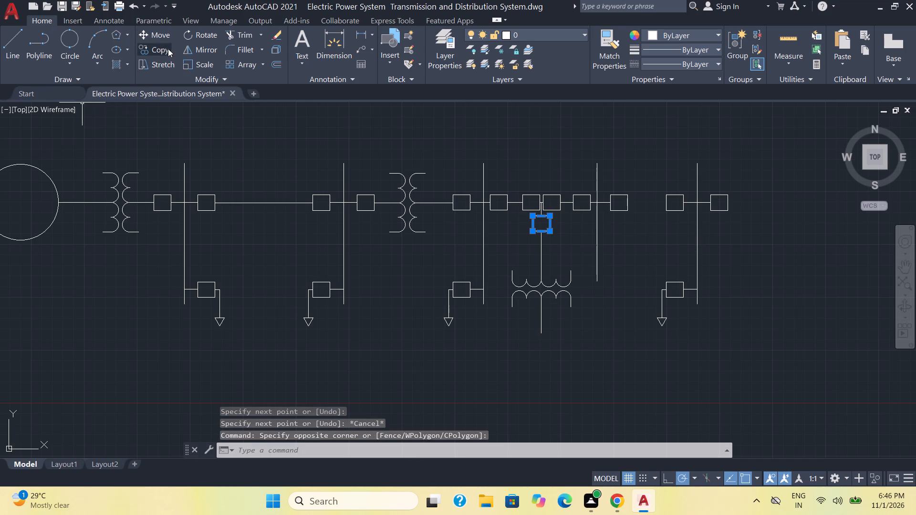
{"action": "left_click", "coordinate": [160, 48]}
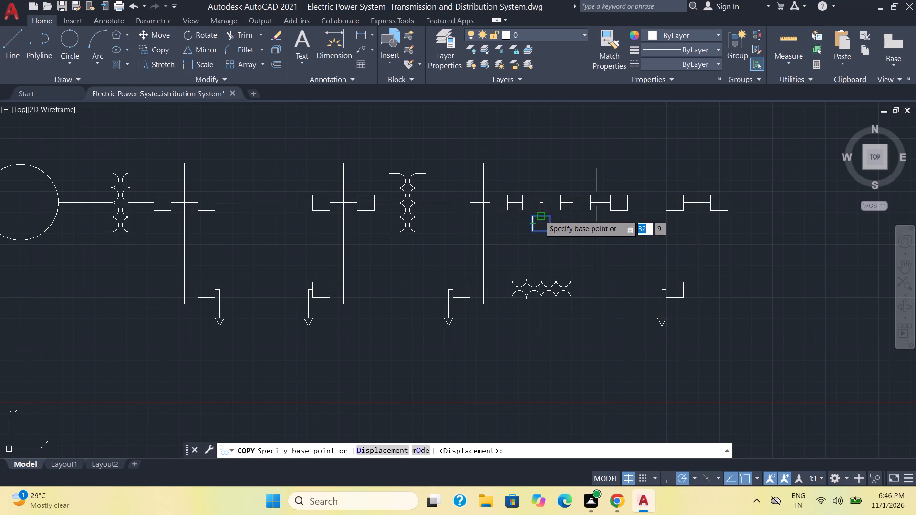
{"action": "left_click", "coordinate": [540, 215]}
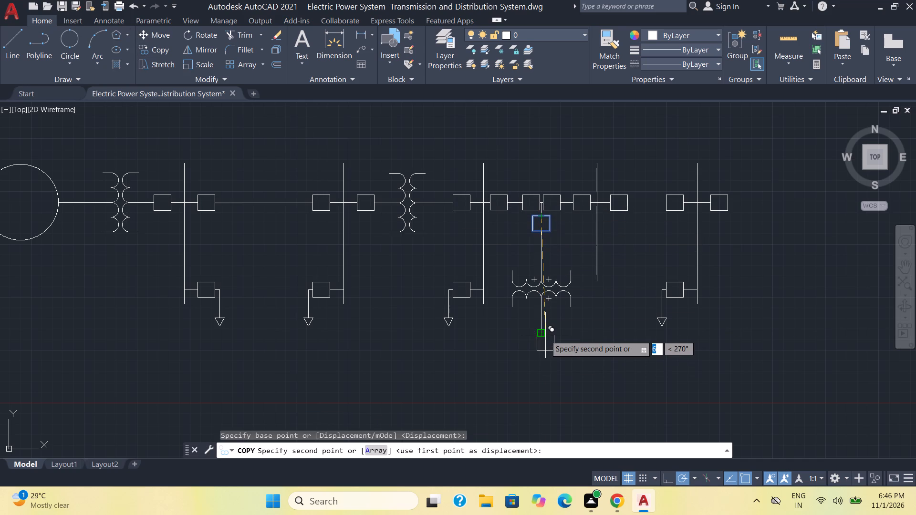
{"action": "scroll", "coordinate": [545, 335], "scroll_direction": "up", "scroll_amount": 3}
{"action": "left_click", "coordinate": [524, 328]}
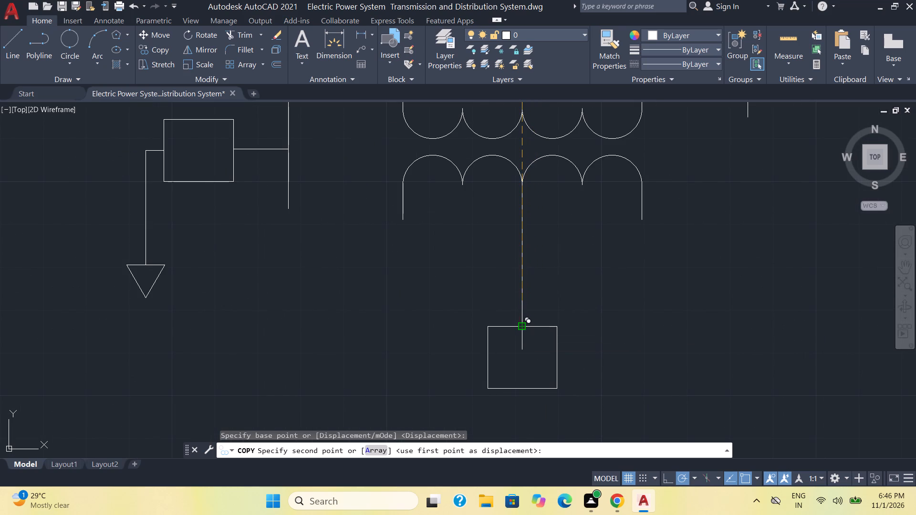
Place a second copy of the branch breaker box below and to the left of the box under the transformer.
{"action": "scroll", "coordinate": [594, 342], "scroll_direction": "down", "scroll_amount": 1}
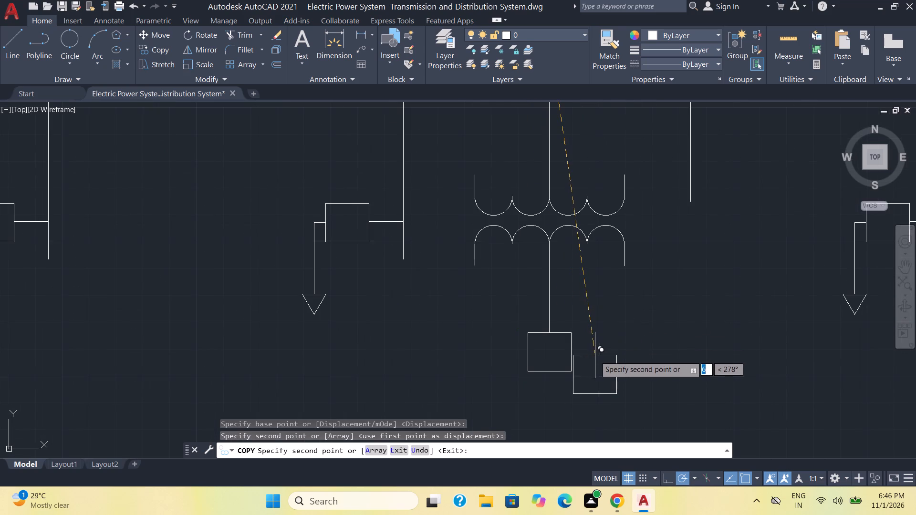
{"action": "middle_click_drag", "start_coordinate": [594, 355], "coordinate": [578, 218]}
{"action": "scroll", "coordinate": [540, 279], "scroll_direction": "down", "scroll_amount": 1}
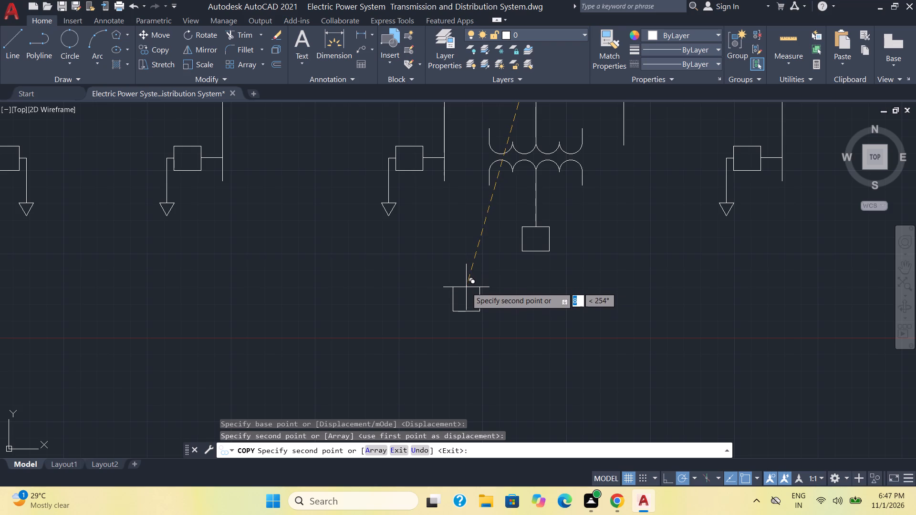
{"action": "left_click", "coordinate": [466, 287]}
{"action": "key", "text": "Escape"}
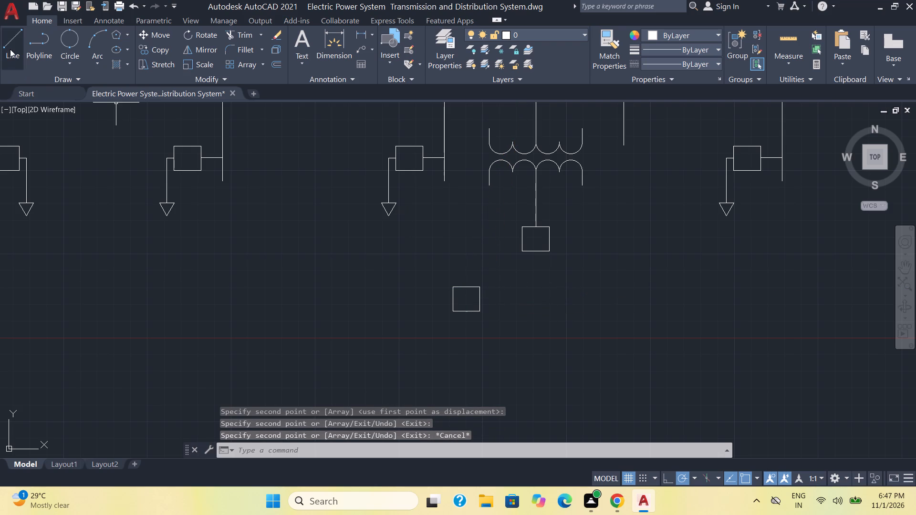
Draw a vertical line from the bottom edge midpoint of the box under the transformer down to the top-edge level of the lower-left box.
{"action": "left_click", "coordinate": [10, 49]}
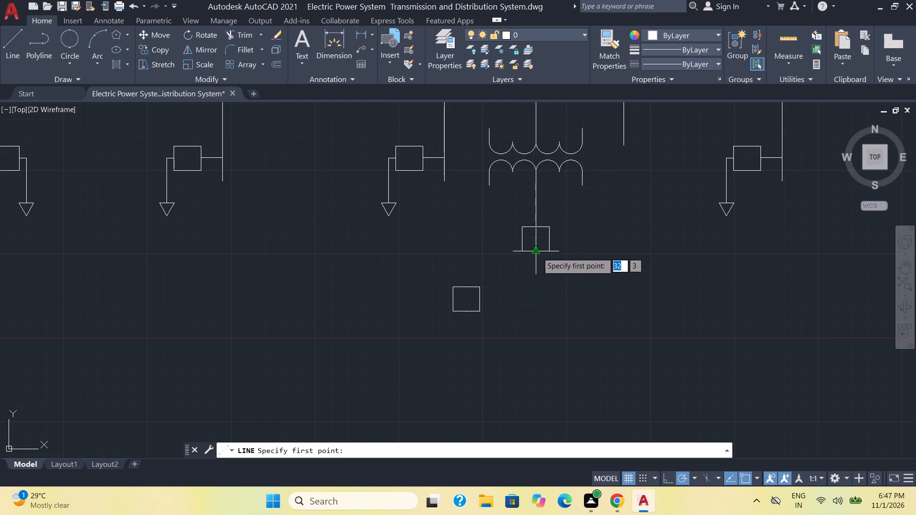
{"action": "left_click", "coordinate": [537, 252]}
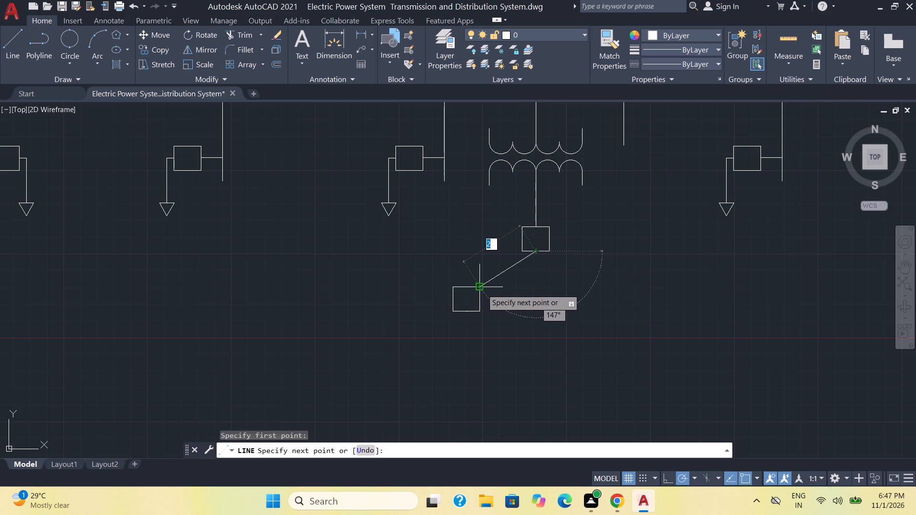
{"action": "left_click", "coordinate": [538, 289]}
{"action": "key", "text": "Escape"}
Draw a horizontal line from the midpoint of the vertical line below the centre box leftward, slightly past the lower-left box.
{"action": "key", "text": "space"}
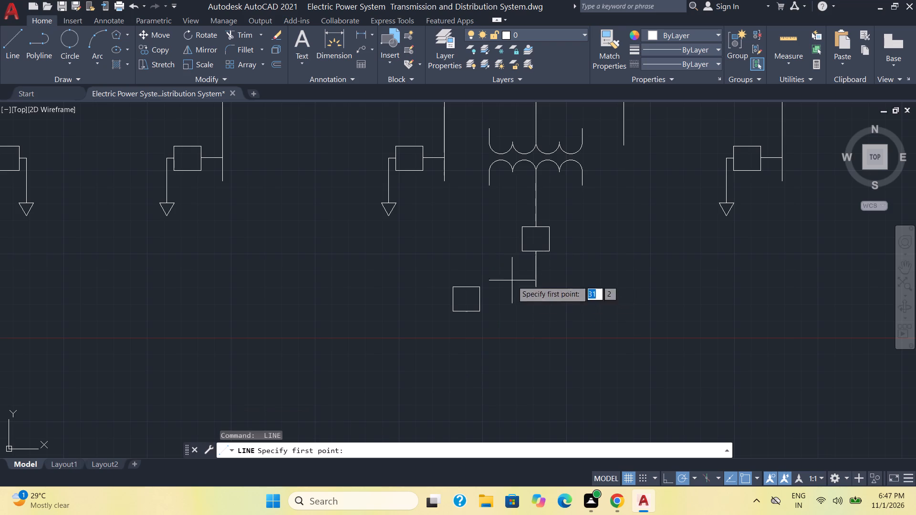
{"action": "left_click", "coordinate": [536, 269]}
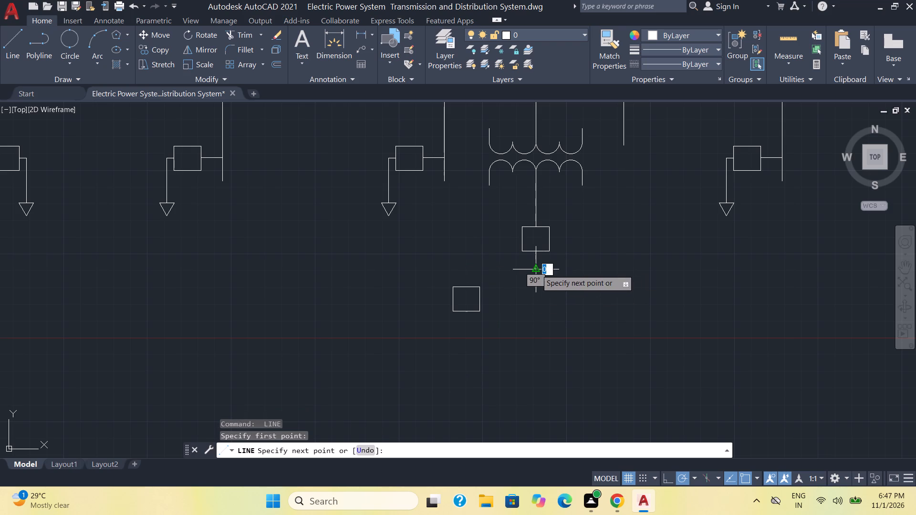
{"action": "left_click", "coordinate": [435, 268]}
{"action": "key", "text": "space"}
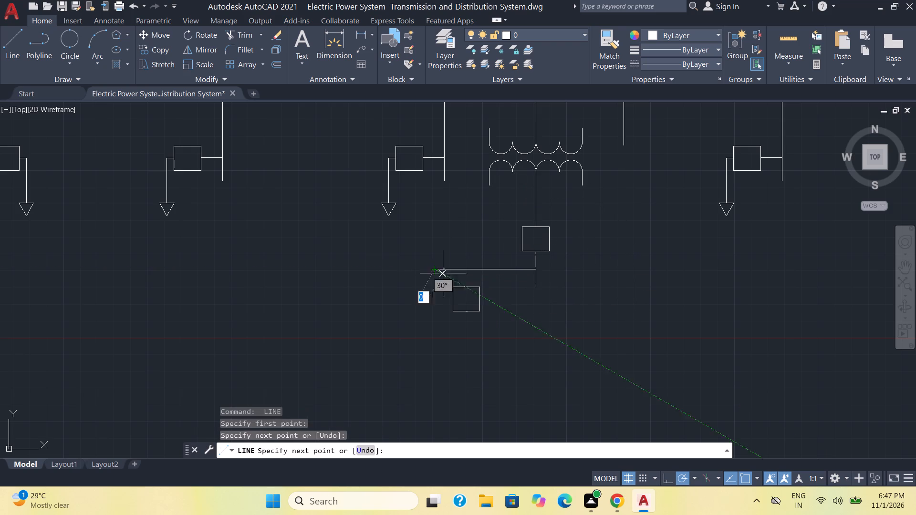
Draw a short vertical line from the lower-left box's top edge midpoint up to the new horizontal line.
{"action": "key", "text": "space"}
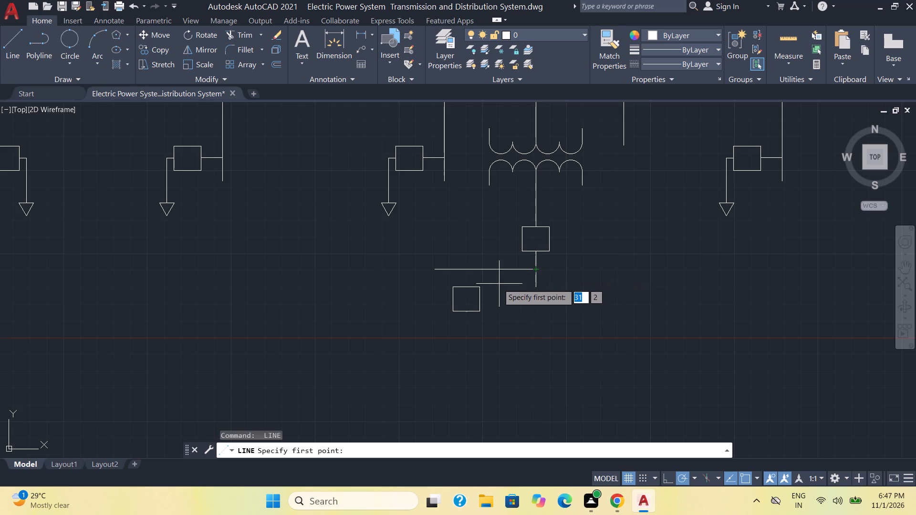
{"action": "left_click", "coordinate": [468, 289]}
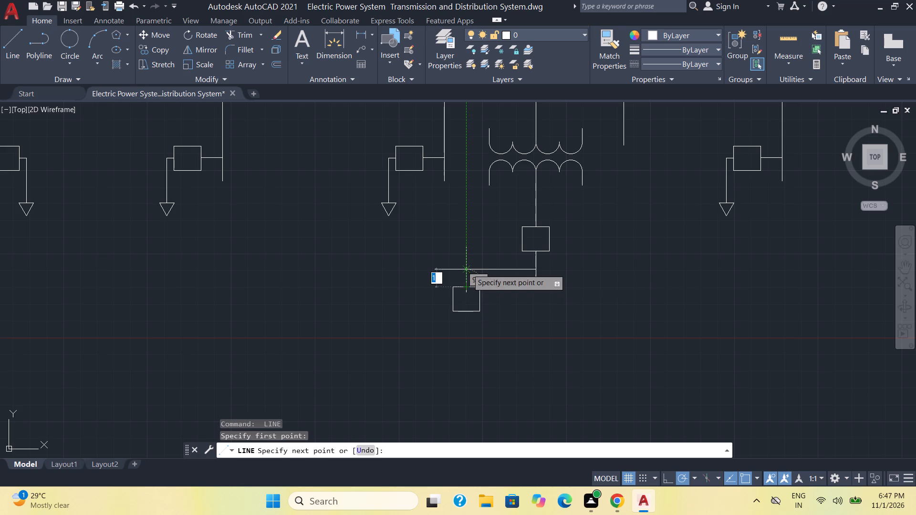
{"action": "left_click", "coordinate": [468, 269]}
{"action": "key", "text": "space"}
Mirror the lower-left box, its connector and the horizontal line about the vertical line below the transformer, keeping the originals.
{"action": "left_click", "coordinate": [500, 317]}
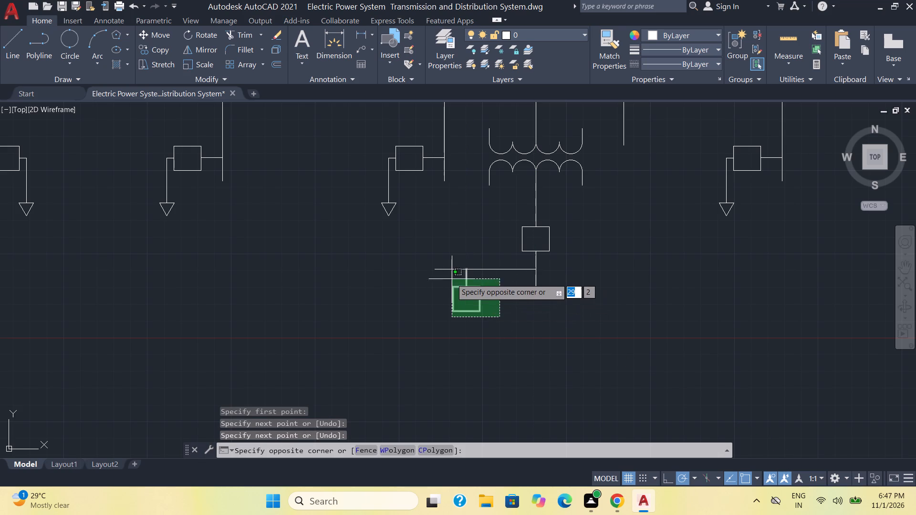
{"action": "left_click", "coordinate": [439, 263]}
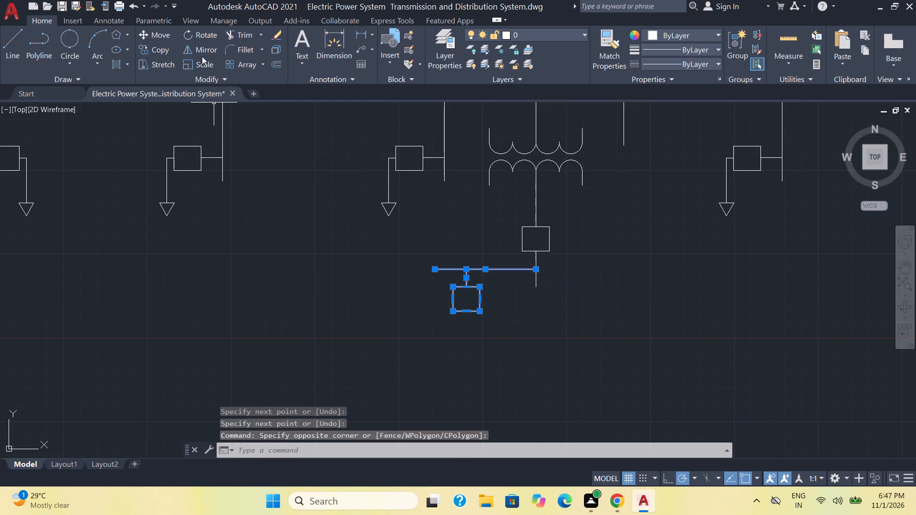
{"action": "left_click", "coordinate": [202, 49]}
{"action": "left_click", "coordinate": [536, 268]}
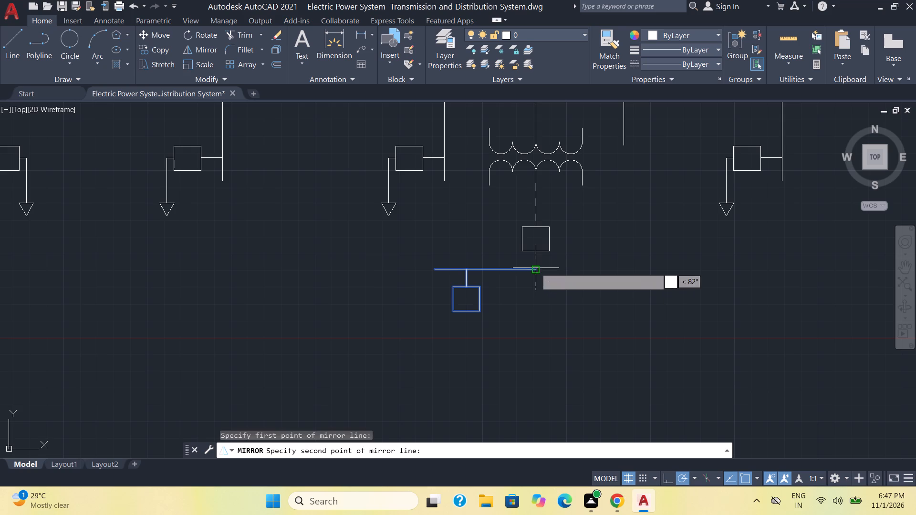
{"action": "left_click", "coordinate": [536, 249]}
{"action": "left_click_drag", "start_coordinate": [555, 291], "coordinate": [536, 250]}
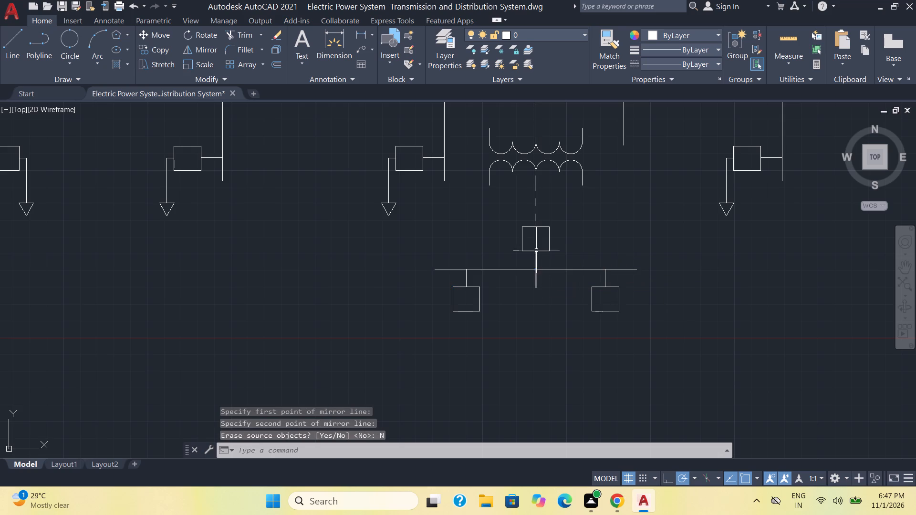
Copy the mirrored box by its top edge midpoint onto the lower end of the centre vertical line.
{"action": "left_click", "coordinate": [630, 311]}
{"action": "left_click", "coordinate": [594, 303]}
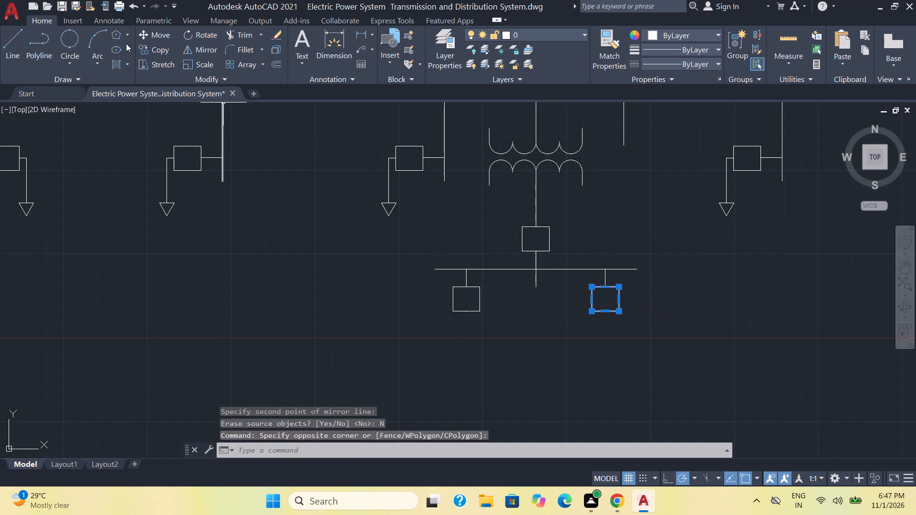
{"action": "left_click", "coordinate": [147, 49]}
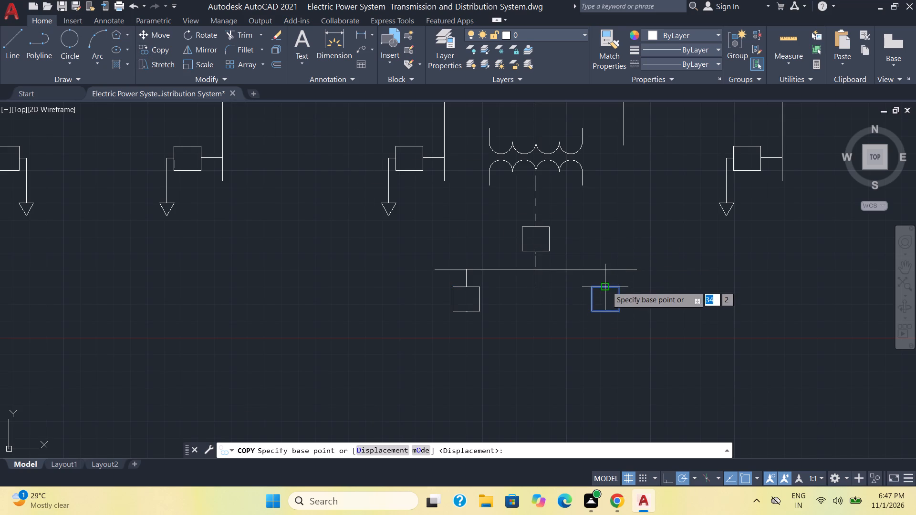
{"action": "left_click", "coordinate": [606, 288]}
{"action": "left_click", "coordinate": [538, 286]}
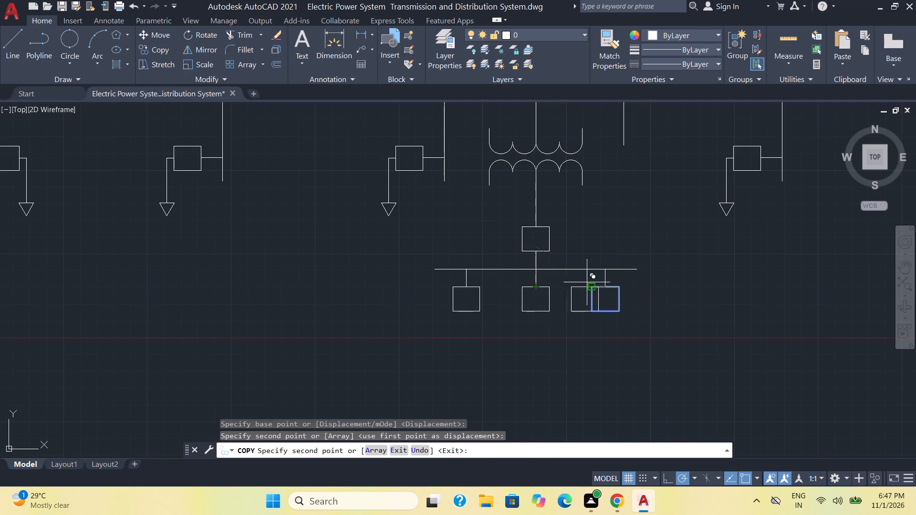
{"action": "key", "text": "Escape"}
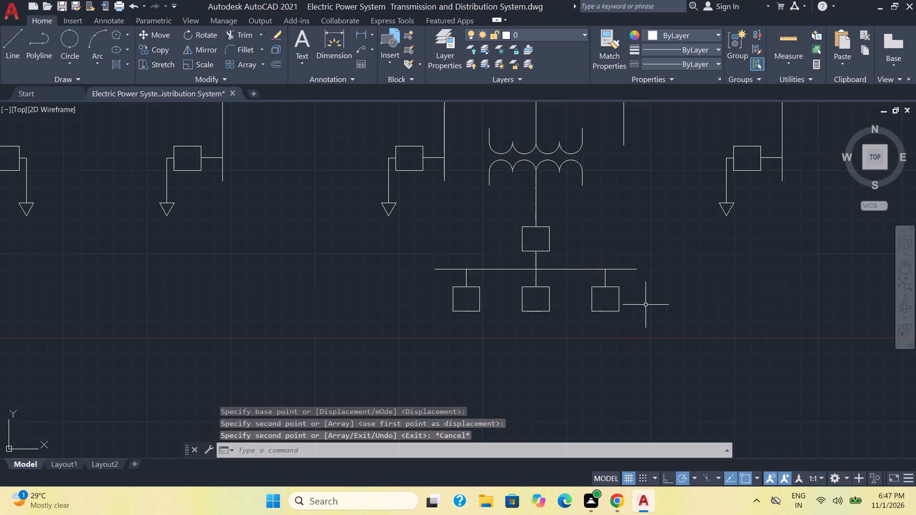
Erase the load branch of the rightmost busbar: its lower breaker box, connecting lines and arrowhead.
{"action": "scroll", "coordinate": [655, 305], "scroll_direction": "down", "scroll_amount": 2}
{"action": "middle_click_drag", "start_coordinate": [676, 298], "coordinate": [612, 289]}
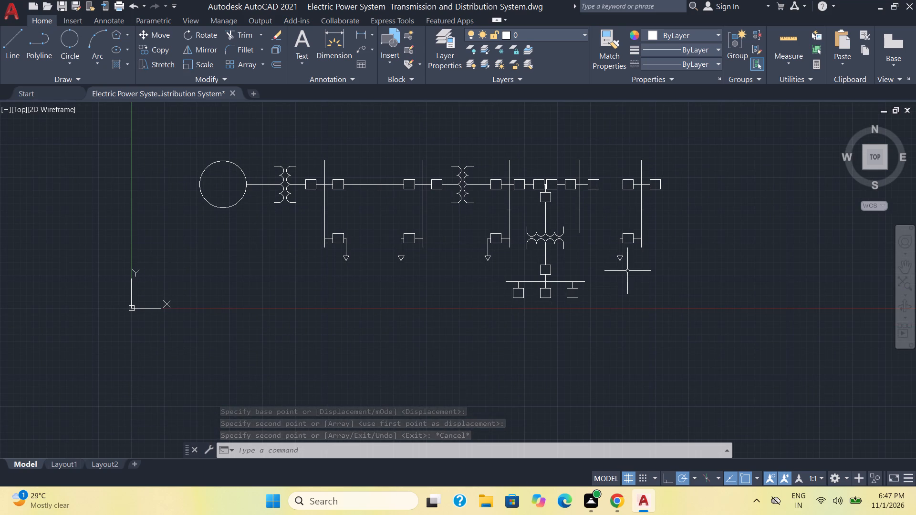
{"action": "left_click", "coordinate": [629, 272]}
{"action": "left_click", "coordinate": [614, 218]}
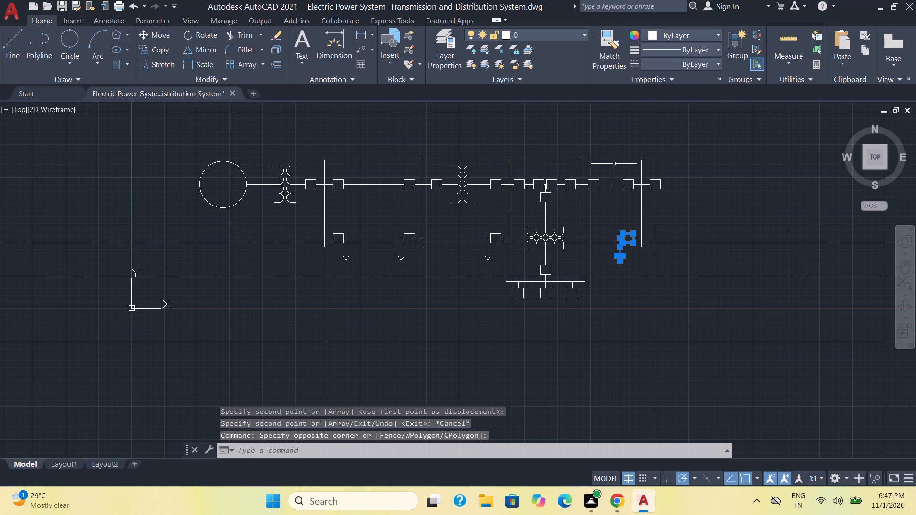
{"action": "key", "text": "Delete"}
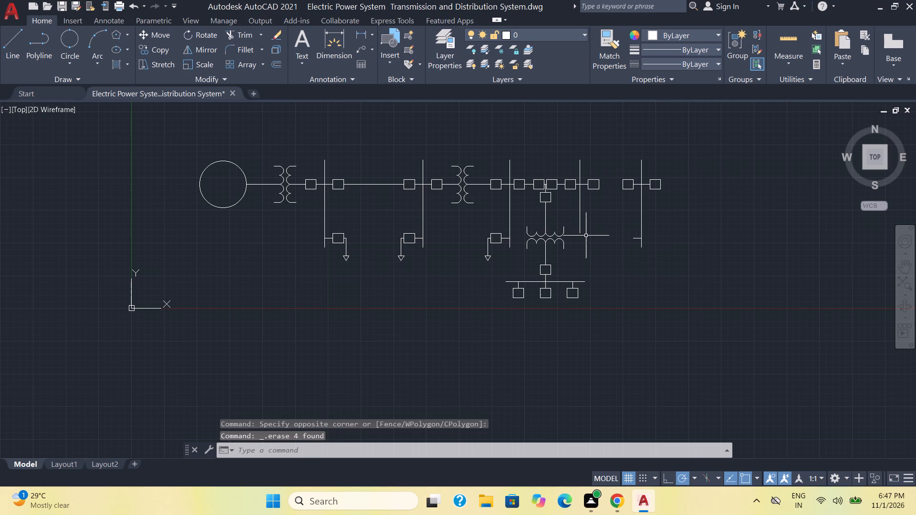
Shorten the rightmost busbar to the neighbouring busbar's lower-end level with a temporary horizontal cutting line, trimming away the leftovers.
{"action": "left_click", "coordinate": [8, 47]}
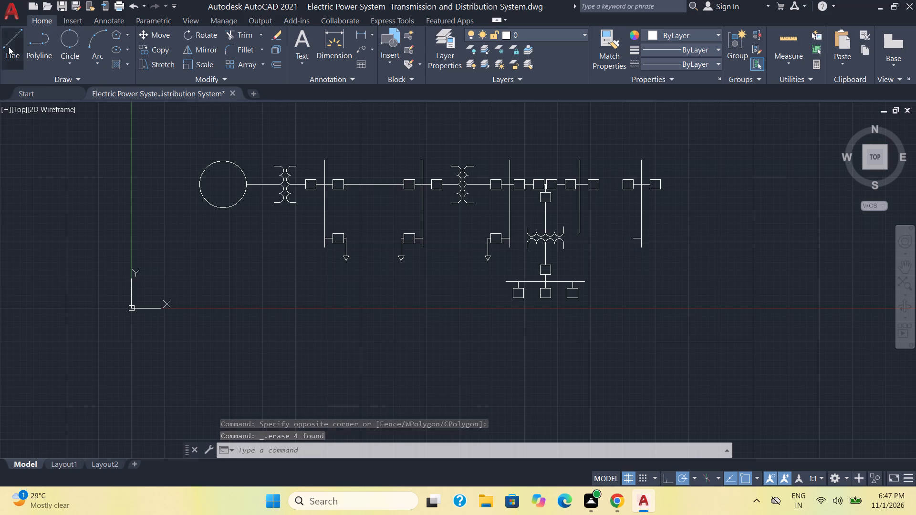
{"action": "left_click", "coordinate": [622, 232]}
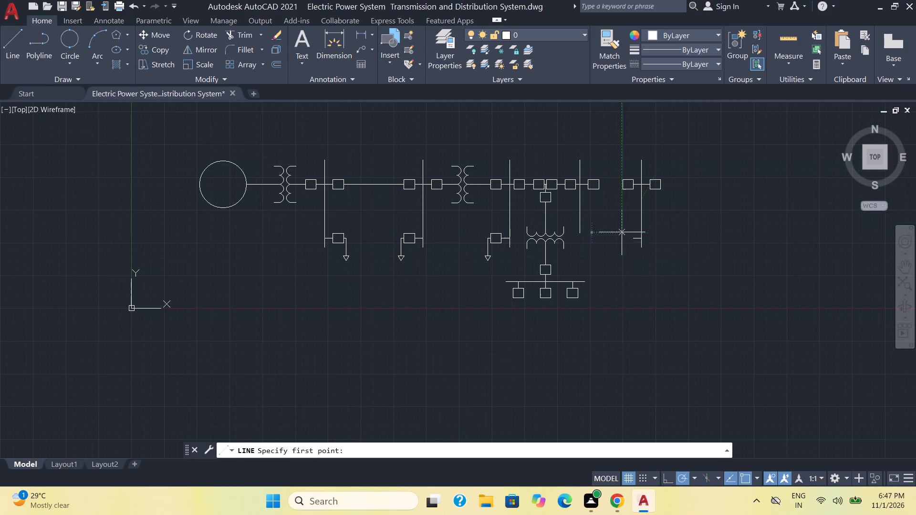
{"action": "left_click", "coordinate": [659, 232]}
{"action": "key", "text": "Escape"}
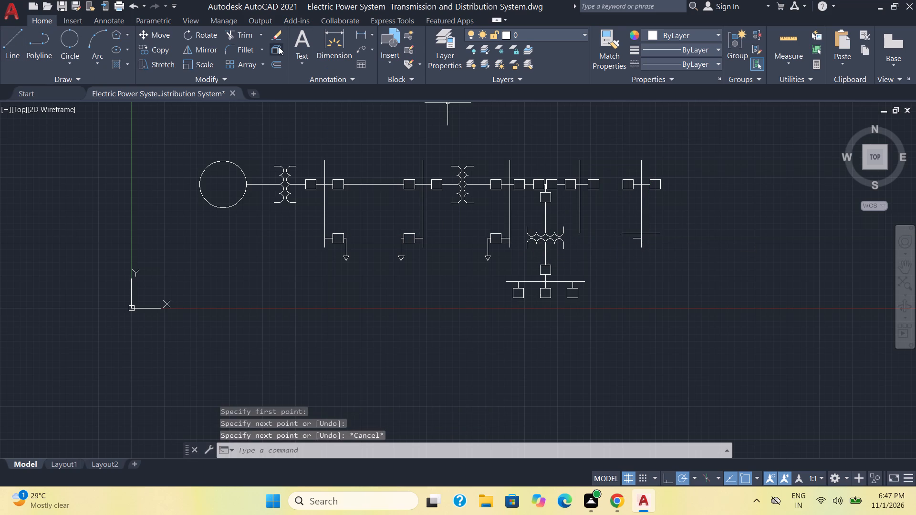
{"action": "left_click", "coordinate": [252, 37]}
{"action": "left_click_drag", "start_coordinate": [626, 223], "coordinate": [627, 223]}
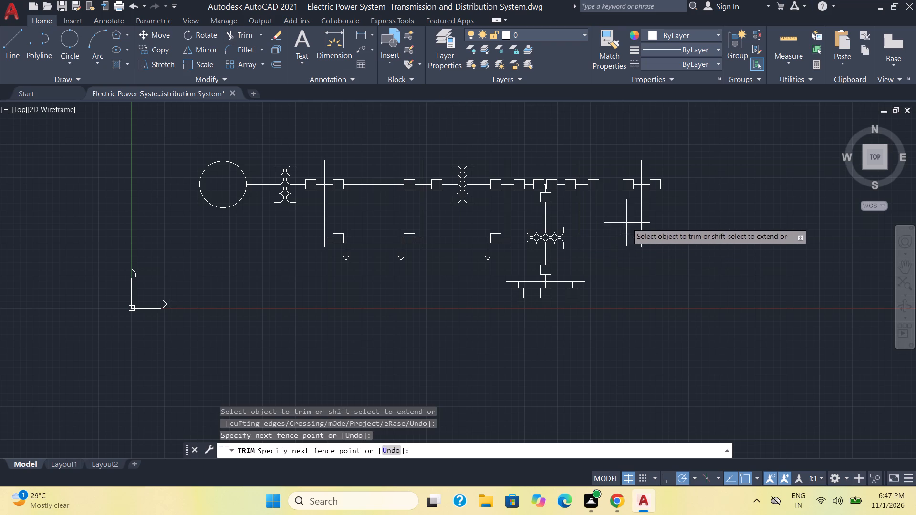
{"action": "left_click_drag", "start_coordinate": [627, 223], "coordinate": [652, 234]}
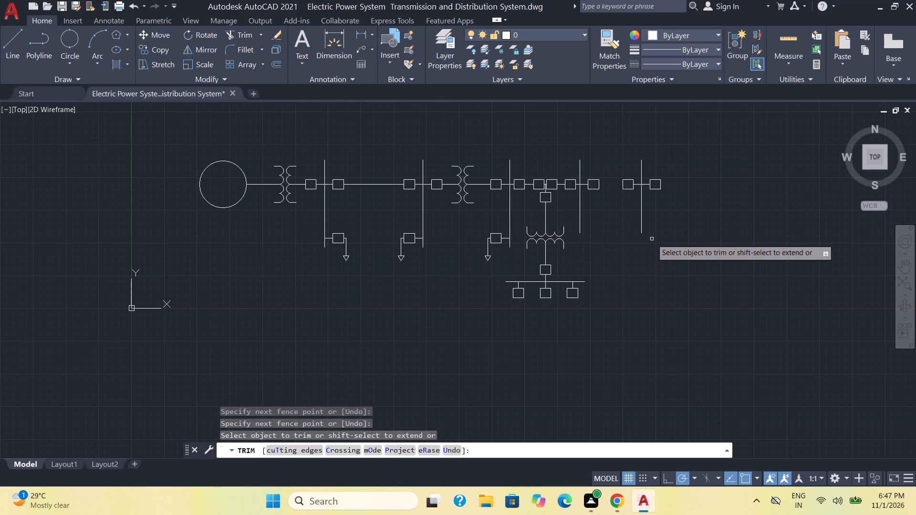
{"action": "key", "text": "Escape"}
Erase the detached rightmost busbar together with its two breaker boxes.
{"action": "scroll", "coordinate": [643, 266], "scroll_direction": "up", "scroll_amount": 1}
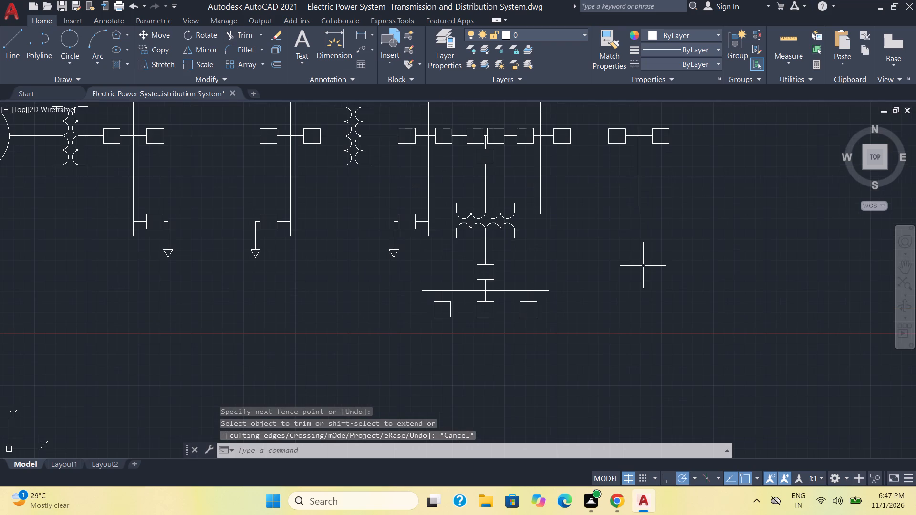
{"action": "scroll", "coordinate": [637, 271], "scroll_direction": "down", "scroll_amount": 2}
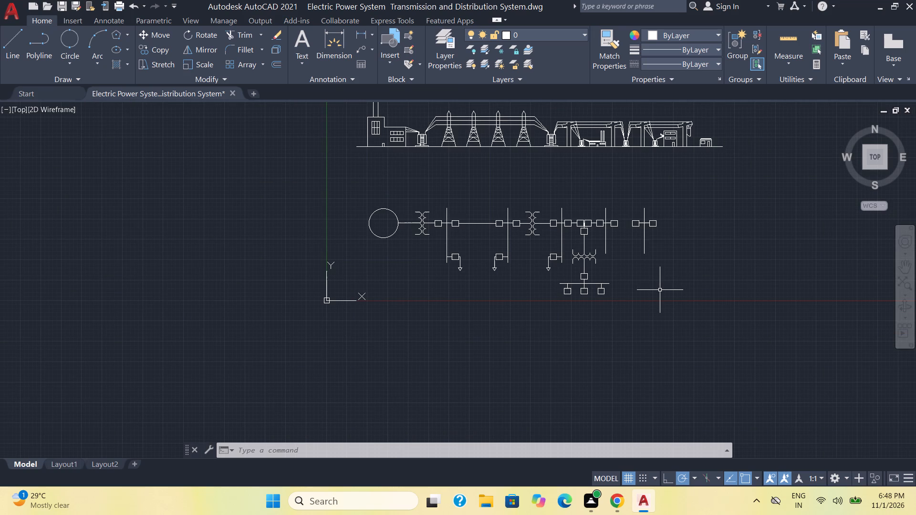
{"action": "middle_click_drag", "start_coordinate": [656, 281], "coordinate": [614, 274]}
{"action": "scroll", "coordinate": [609, 269], "scroll_direction": "up", "scroll_amount": 1}
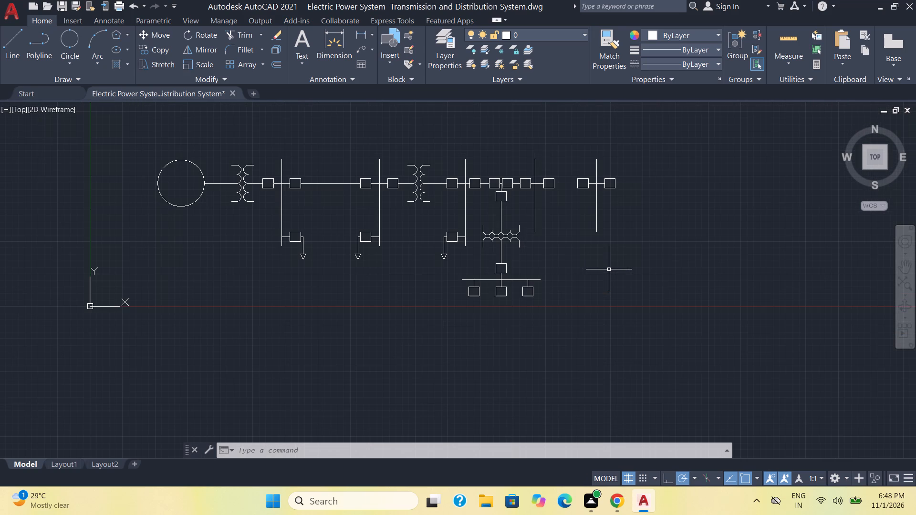
{"action": "scroll", "coordinate": [603, 267], "scroll_direction": "up", "scroll_amount": 1}
{"action": "middle_click_drag", "start_coordinate": [602, 267], "coordinate": [626, 315]}
{"action": "scroll", "coordinate": [628, 316], "scroll_direction": "down", "scroll_amount": 2}
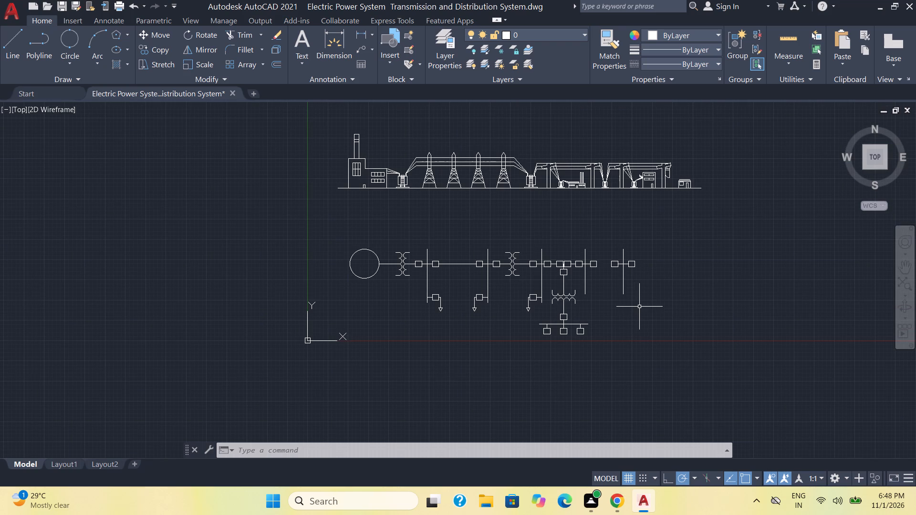
{"action": "left_click", "coordinate": [644, 308]}
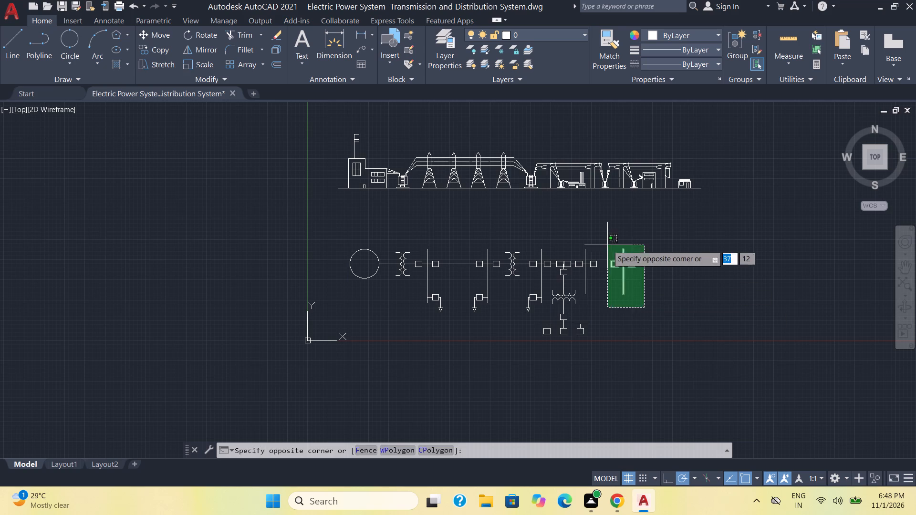
{"action": "left_click", "coordinate": [607, 237]}
{"action": "key", "text": "Delete"}
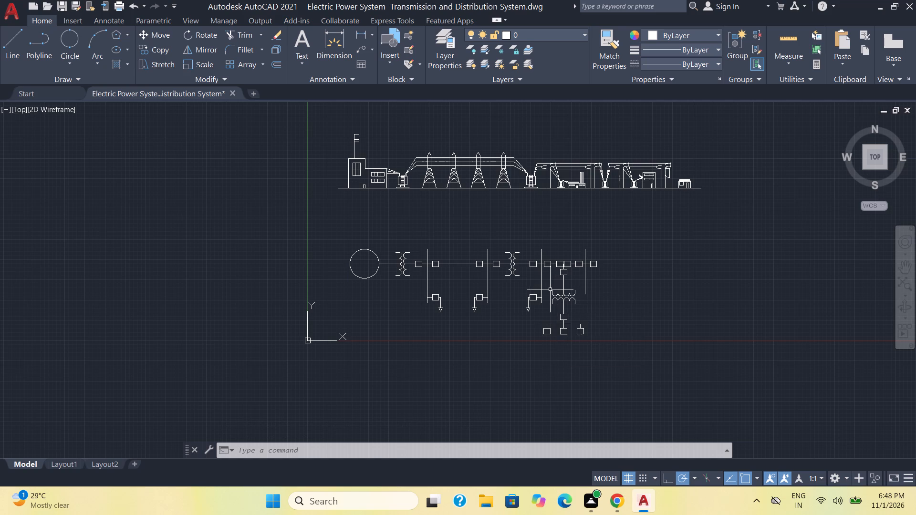
Copy the second busbar with the breaker box, transformer and lines following it, from the busbar's top end onto the last busbar's top end.
{"action": "left_click", "coordinate": [521, 288]}
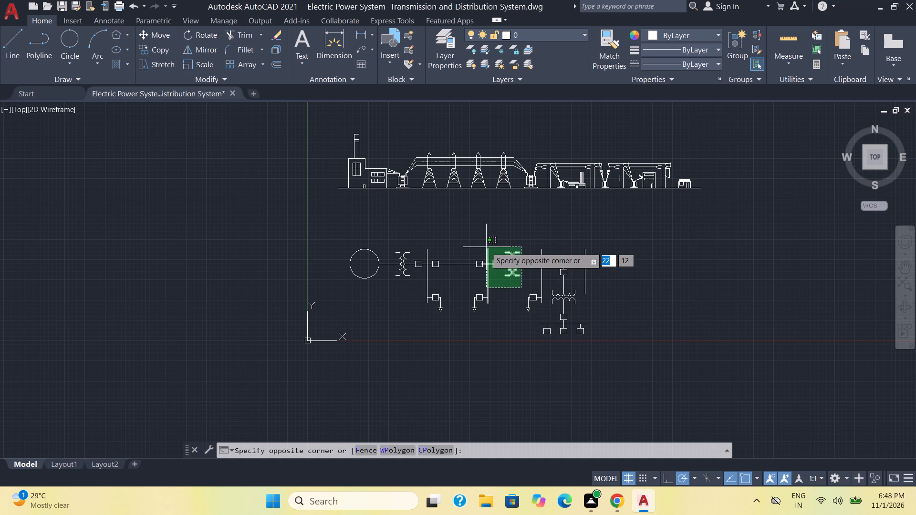
{"action": "left_click", "coordinate": [486, 247]}
{"action": "left_click", "coordinate": [155, 52]}
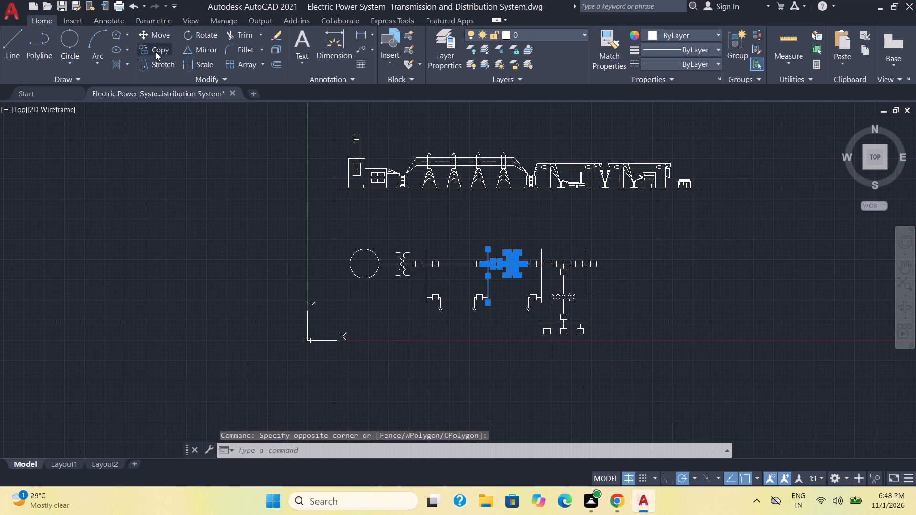
{"action": "left_click", "coordinate": [485, 249]}
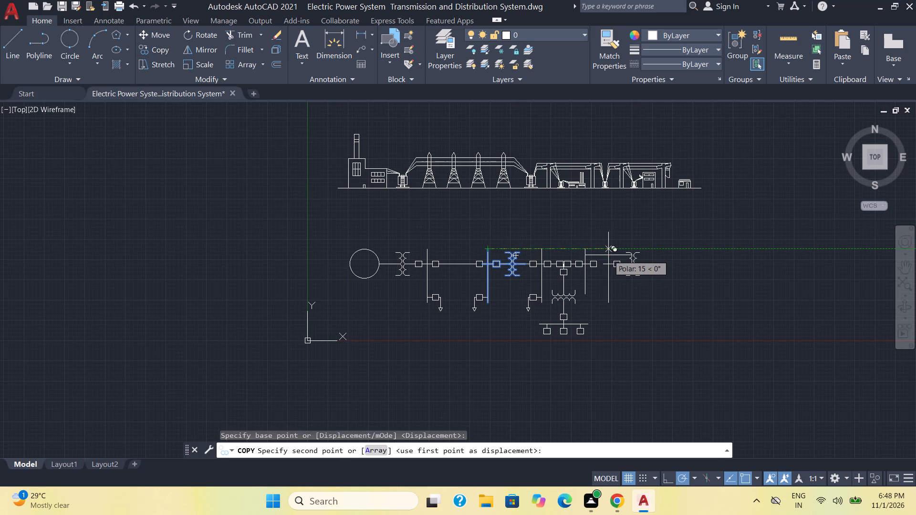
{"action": "scroll", "coordinate": [608, 255], "scroll_direction": "up", "scroll_amount": 2}
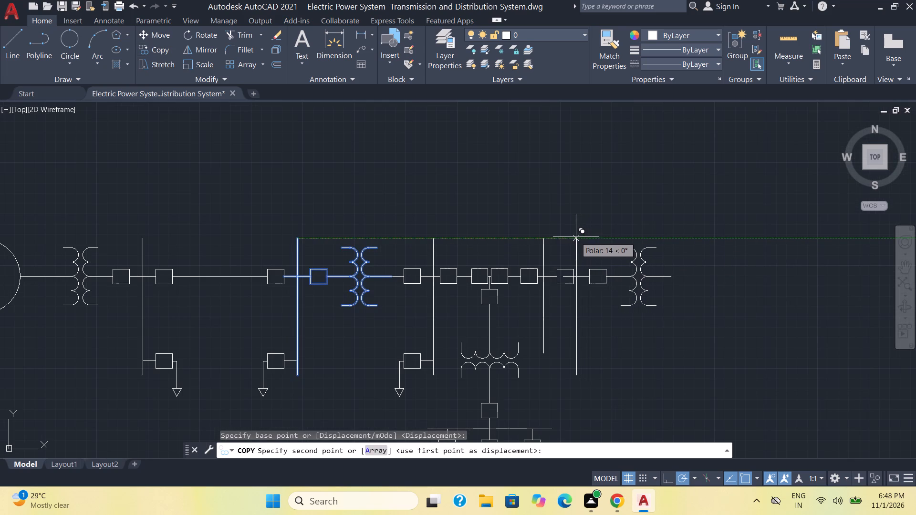
{"action": "left_click", "coordinate": [544, 241]}
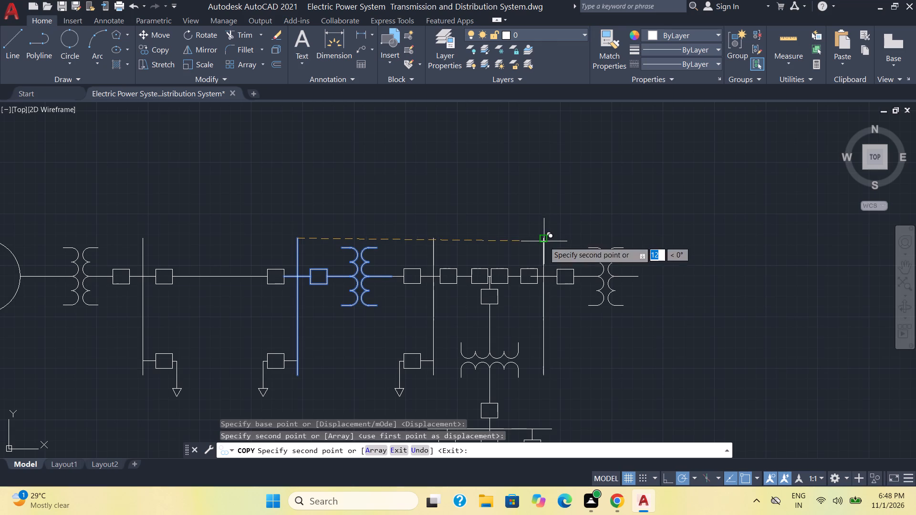
{"action": "key", "text": "Escape"}
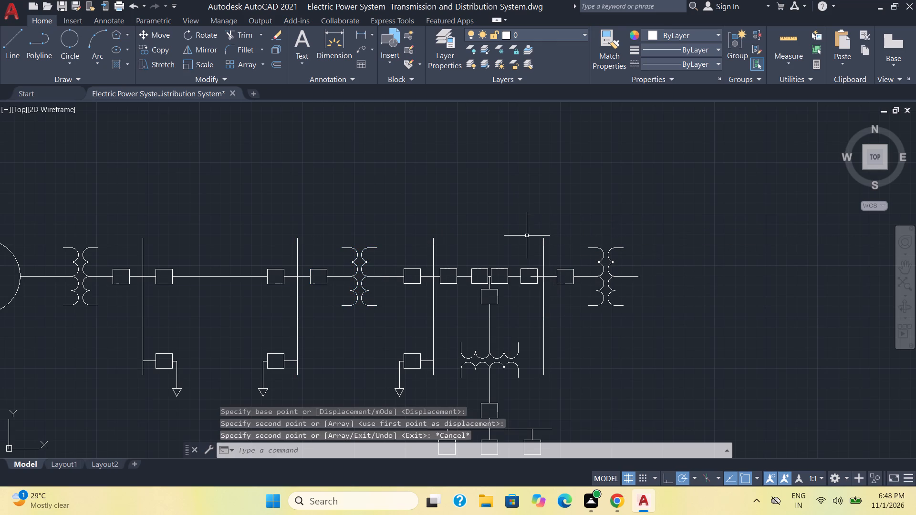
Erase the breaker boxes and short connecting lines between the last busbar and the newly copied transformer.
{"action": "left_click_drag", "start_coordinate": [532, 253], "coordinate": [537, 257]}
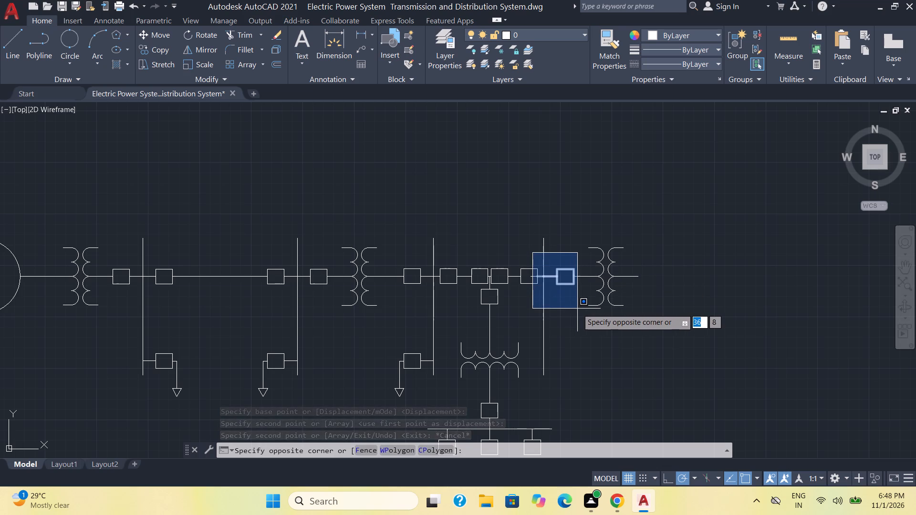
{"action": "left_click", "coordinate": [579, 309]}
{"action": "key", "text": "Delete"}
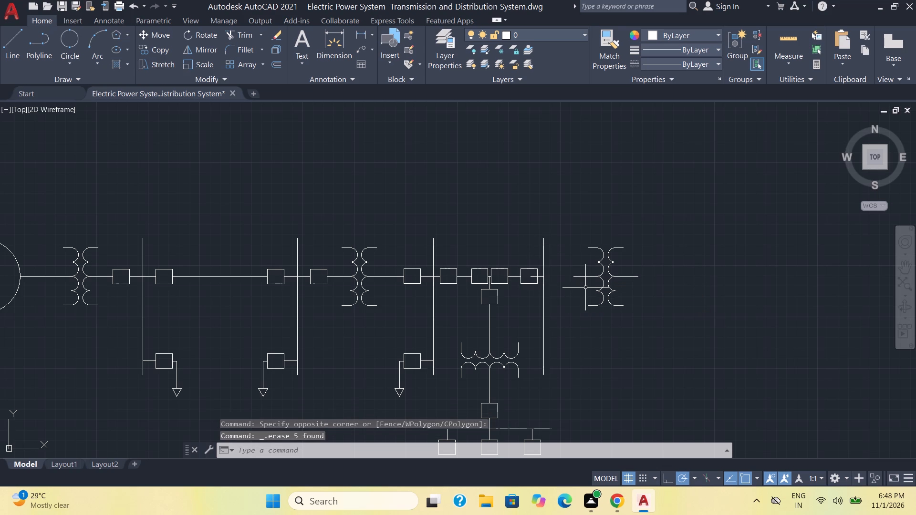
Undo the erase of the breaker box and short connecting lines between the last busbar and the final transformer.
{"action": "key", "text": "ctrl+z"}
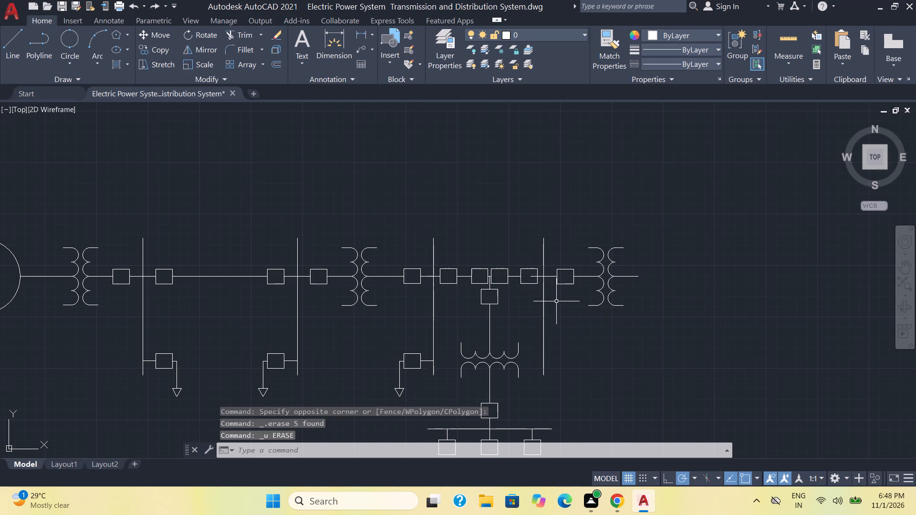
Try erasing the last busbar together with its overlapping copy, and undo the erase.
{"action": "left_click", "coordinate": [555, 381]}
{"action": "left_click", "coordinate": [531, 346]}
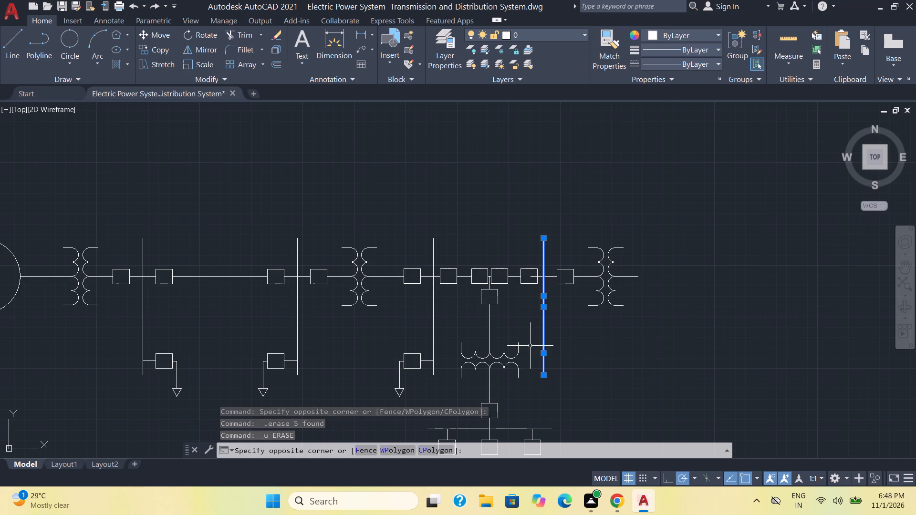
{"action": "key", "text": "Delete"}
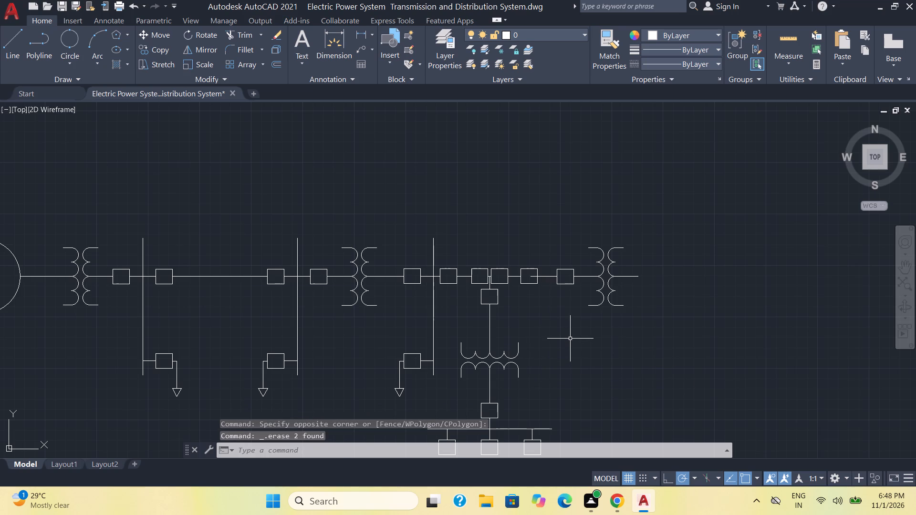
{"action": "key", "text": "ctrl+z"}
Erase the shorter duplicate of the last busbar and the short connecting lines crossing it, keeping the longer busbar and the boxes.
{"action": "middle_click_drag", "start_coordinate": [579, 347], "coordinate": [561, 323]}
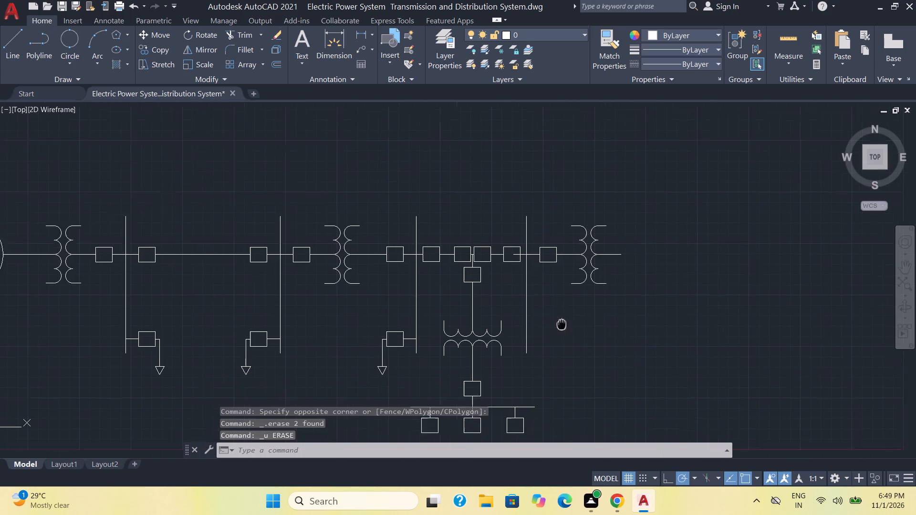
{"action": "middle_click_drag", "start_coordinate": [561, 323], "coordinate": [521, 315]}
{"action": "left_click", "coordinate": [481, 195]}
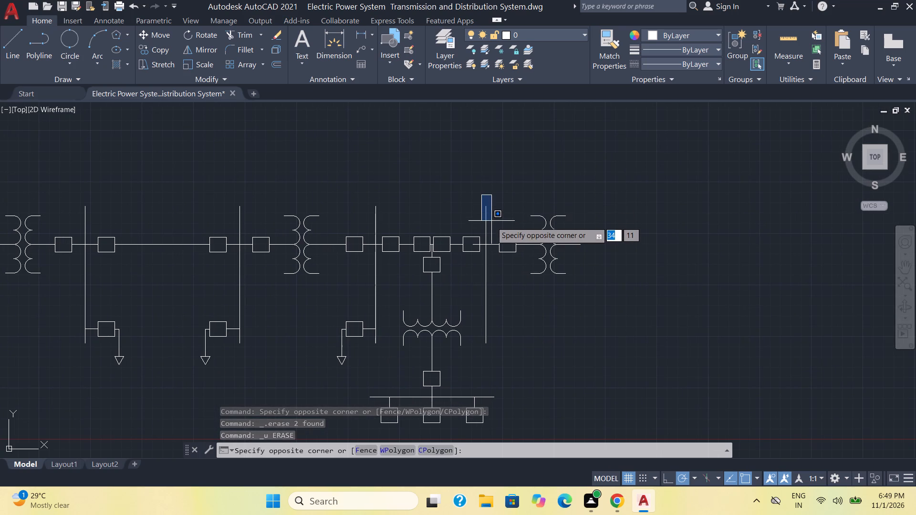
{"action": "left_click", "coordinate": [491, 227]}
{"action": "left_click", "coordinate": [466, 196]}
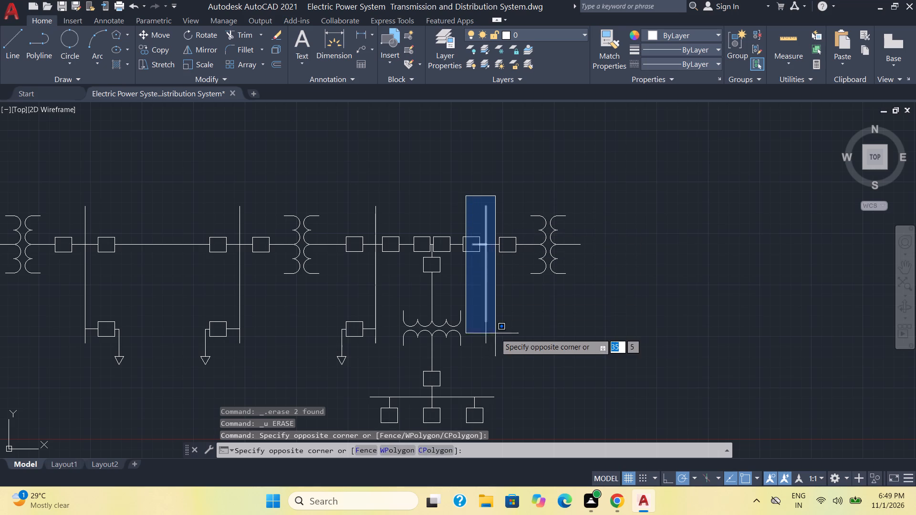
{"action": "left_click", "coordinate": [507, 324]}
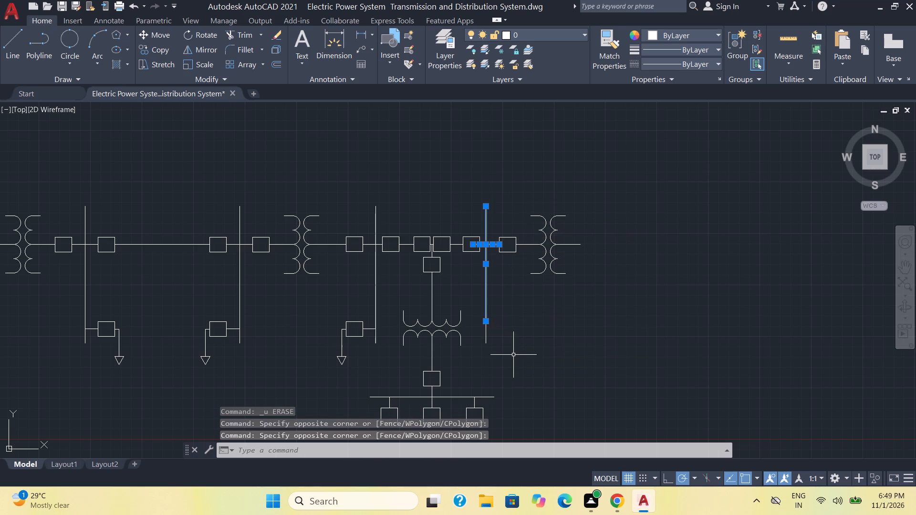
{"action": "key", "text": "Delete"}
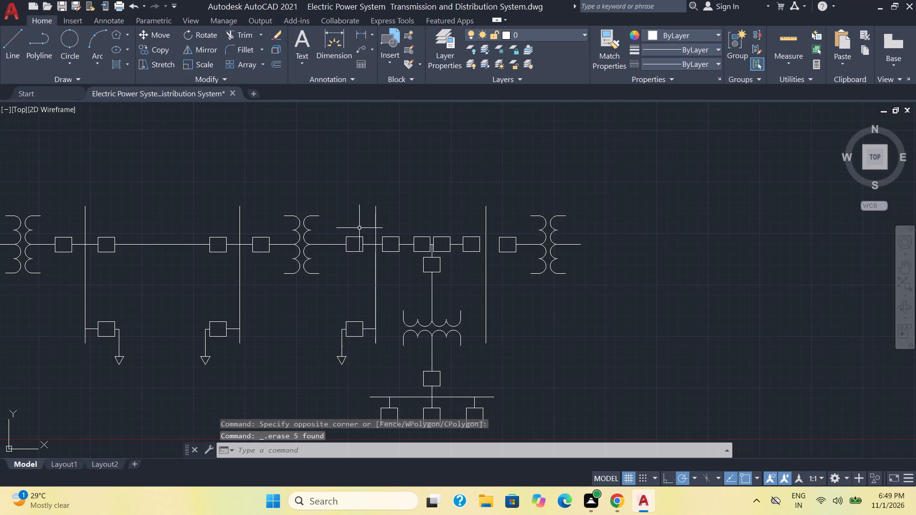
Shorten the last busbar's lower end with a short temporary horizontal cutting line, trimming away the excess and the leftovers.
{"action": "left_click", "coordinate": [20, 50]}
{"action": "left_click", "coordinate": [474, 324]}
{"action": "left_click", "coordinate": [498, 327]}
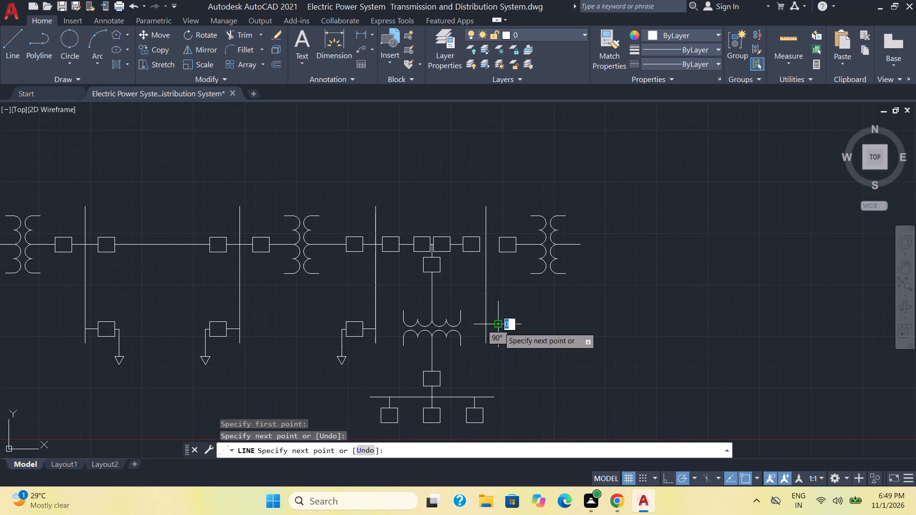
{"action": "key", "text": "space"}
{"action": "left_click", "coordinate": [243, 34]}
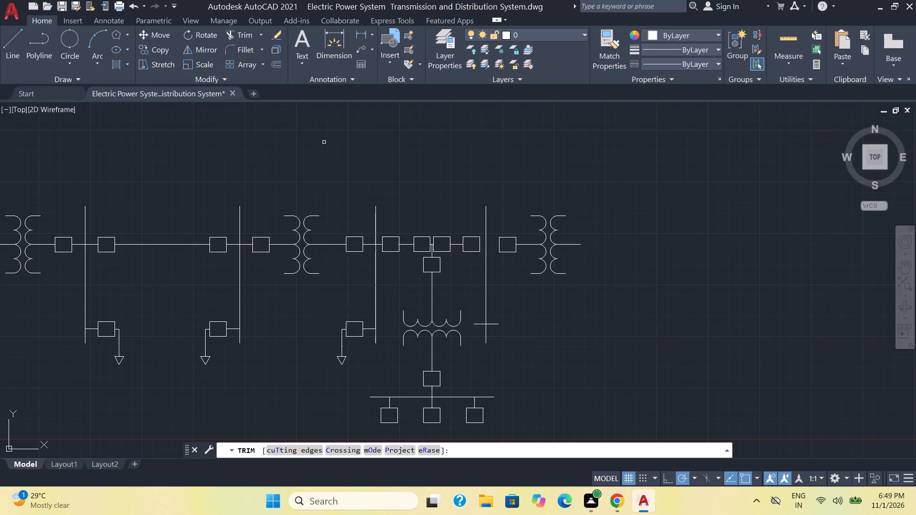
{"action": "left_click_drag", "start_coordinate": [471, 317], "coordinate": [488, 335]}
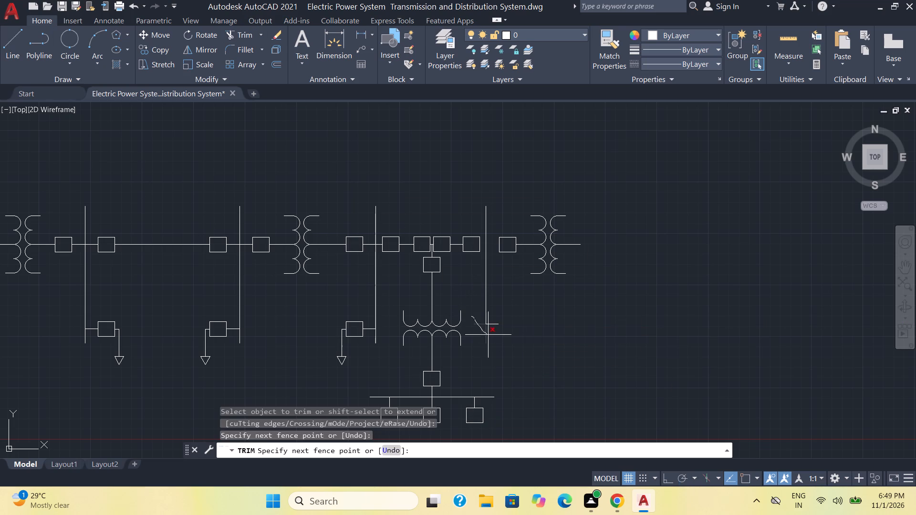
{"action": "left_click_drag", "start_coordinate": [488, 335], "coordinate": [494, 330]}
{"action": "key", "text": "Escape"}
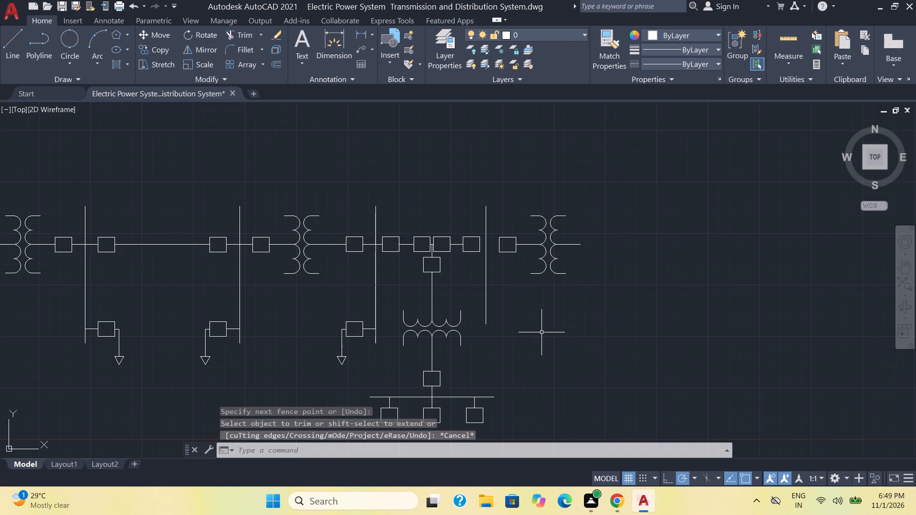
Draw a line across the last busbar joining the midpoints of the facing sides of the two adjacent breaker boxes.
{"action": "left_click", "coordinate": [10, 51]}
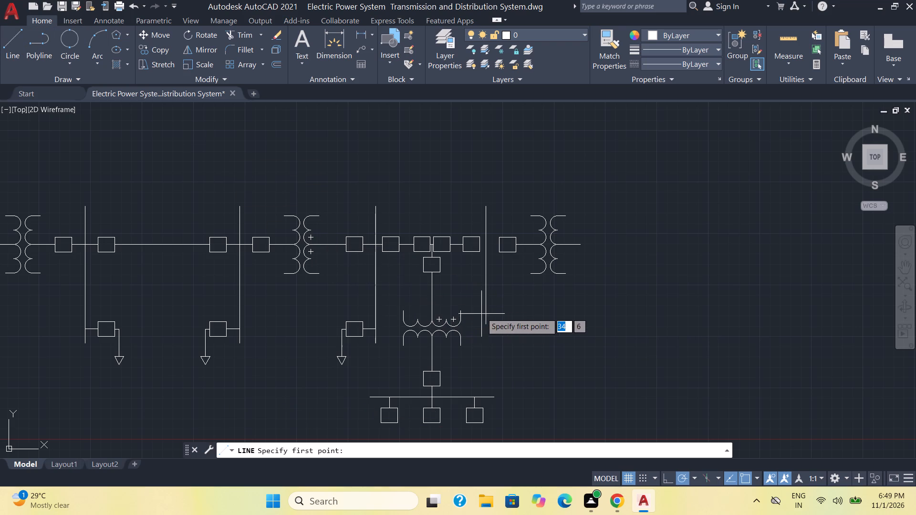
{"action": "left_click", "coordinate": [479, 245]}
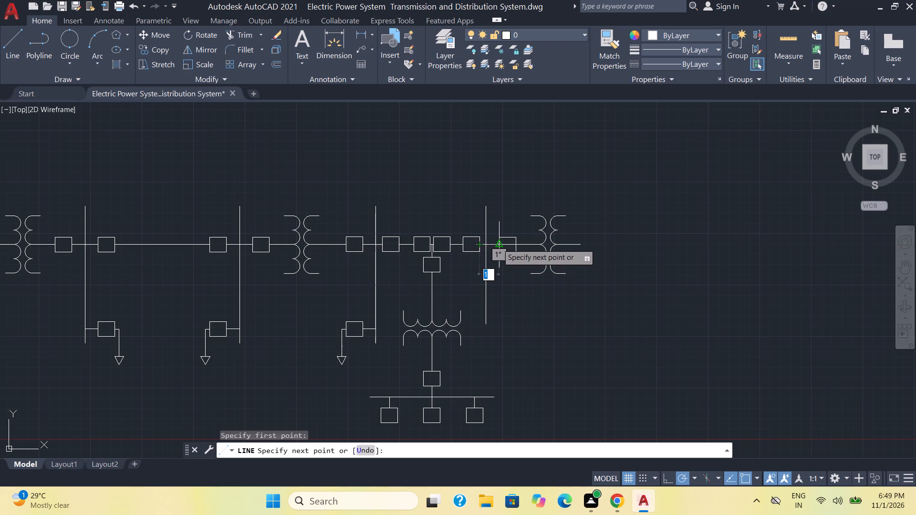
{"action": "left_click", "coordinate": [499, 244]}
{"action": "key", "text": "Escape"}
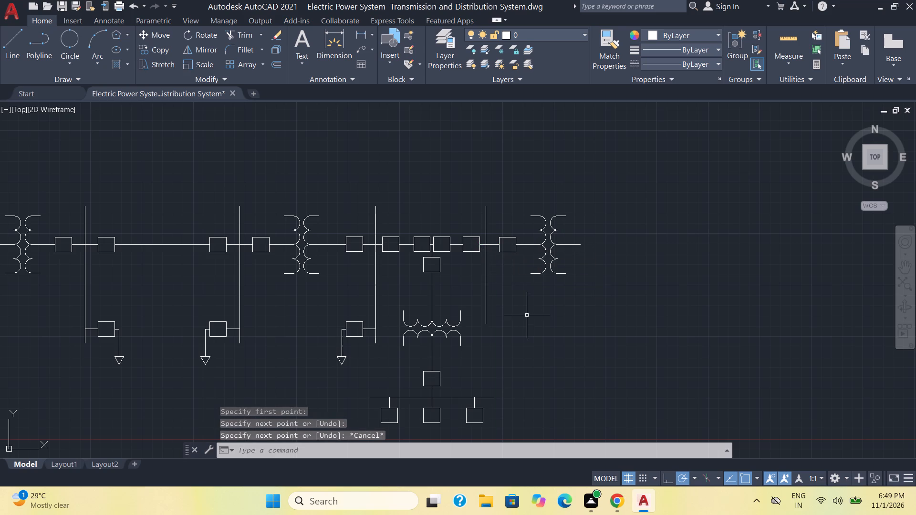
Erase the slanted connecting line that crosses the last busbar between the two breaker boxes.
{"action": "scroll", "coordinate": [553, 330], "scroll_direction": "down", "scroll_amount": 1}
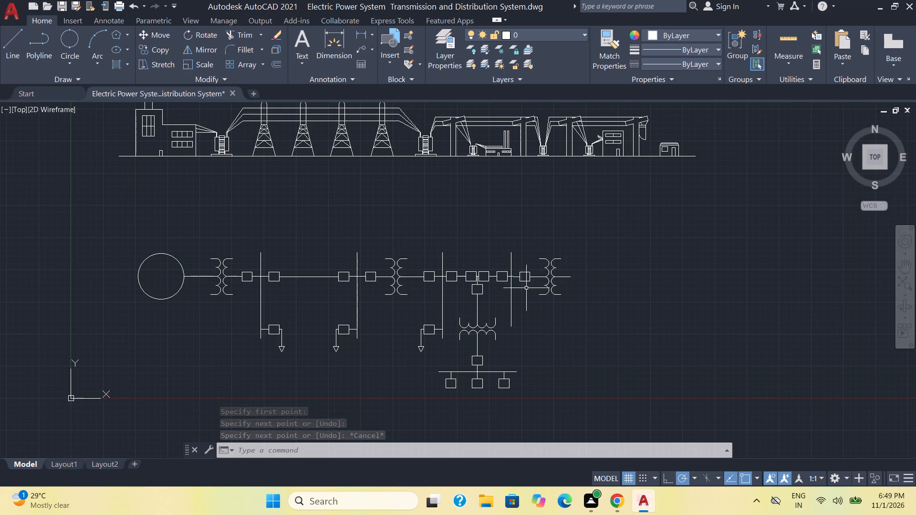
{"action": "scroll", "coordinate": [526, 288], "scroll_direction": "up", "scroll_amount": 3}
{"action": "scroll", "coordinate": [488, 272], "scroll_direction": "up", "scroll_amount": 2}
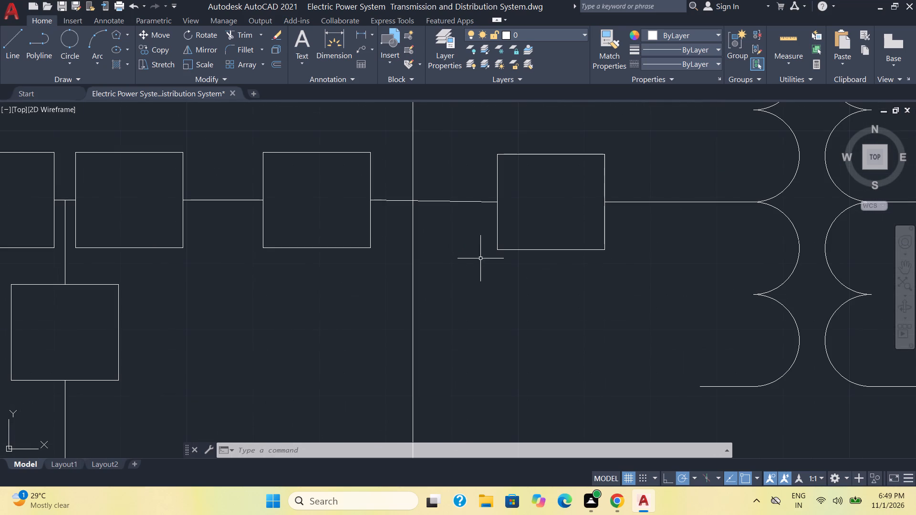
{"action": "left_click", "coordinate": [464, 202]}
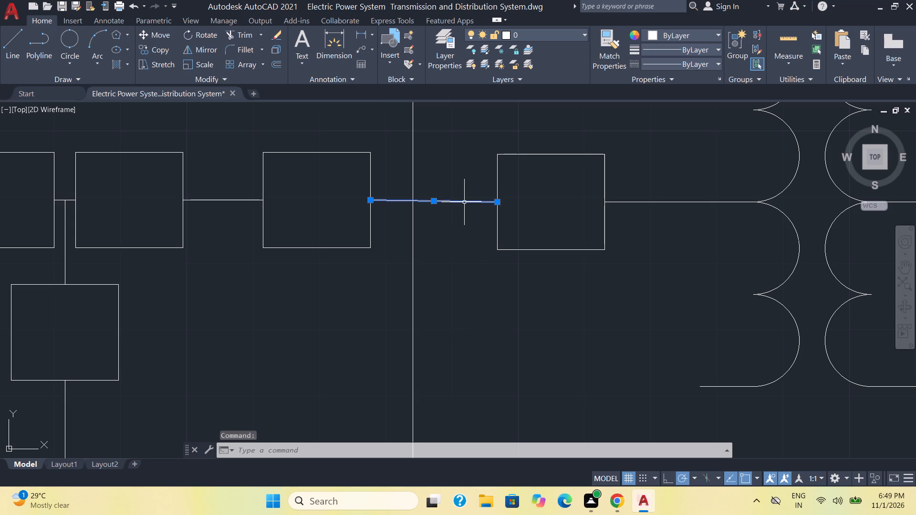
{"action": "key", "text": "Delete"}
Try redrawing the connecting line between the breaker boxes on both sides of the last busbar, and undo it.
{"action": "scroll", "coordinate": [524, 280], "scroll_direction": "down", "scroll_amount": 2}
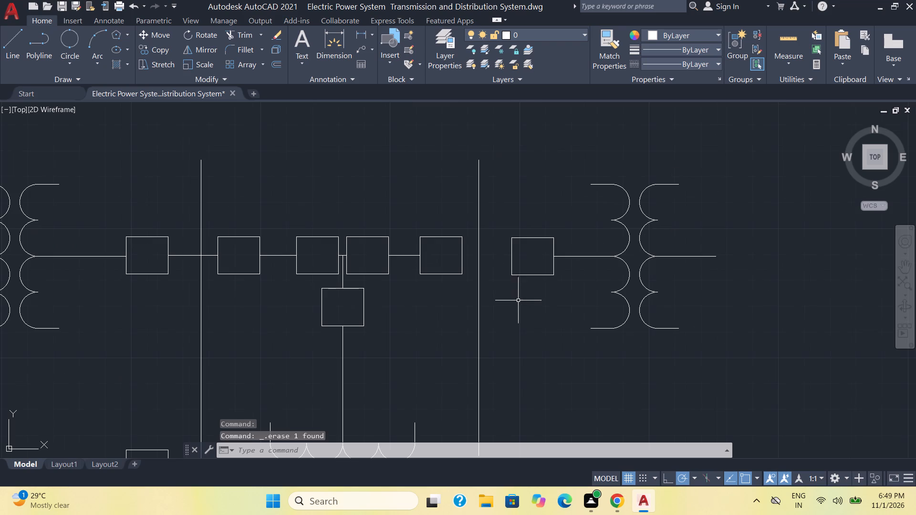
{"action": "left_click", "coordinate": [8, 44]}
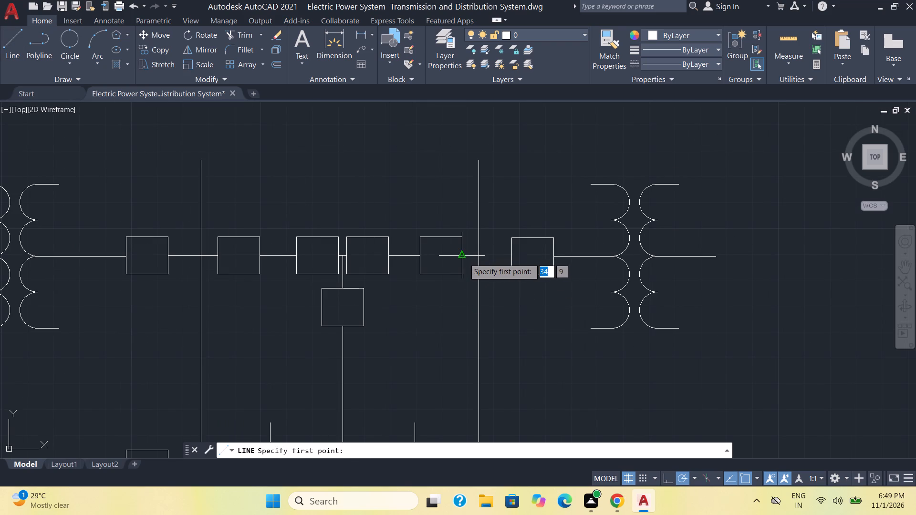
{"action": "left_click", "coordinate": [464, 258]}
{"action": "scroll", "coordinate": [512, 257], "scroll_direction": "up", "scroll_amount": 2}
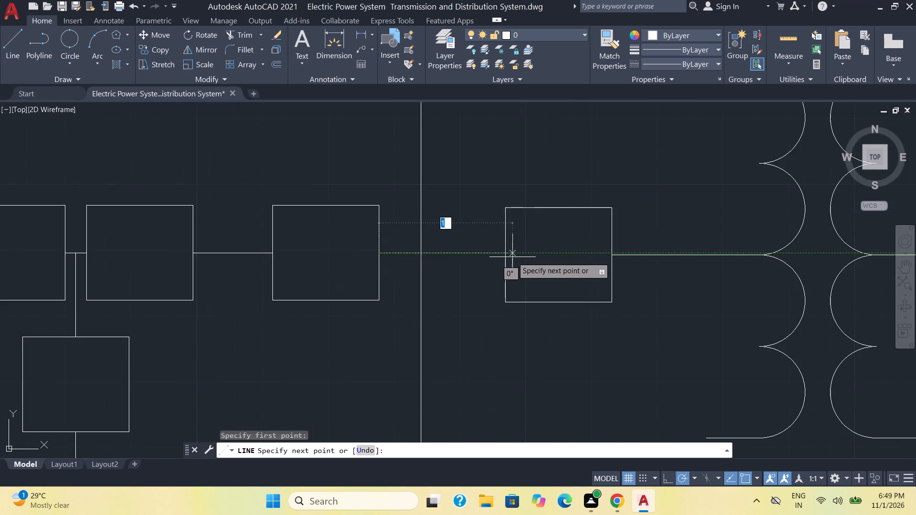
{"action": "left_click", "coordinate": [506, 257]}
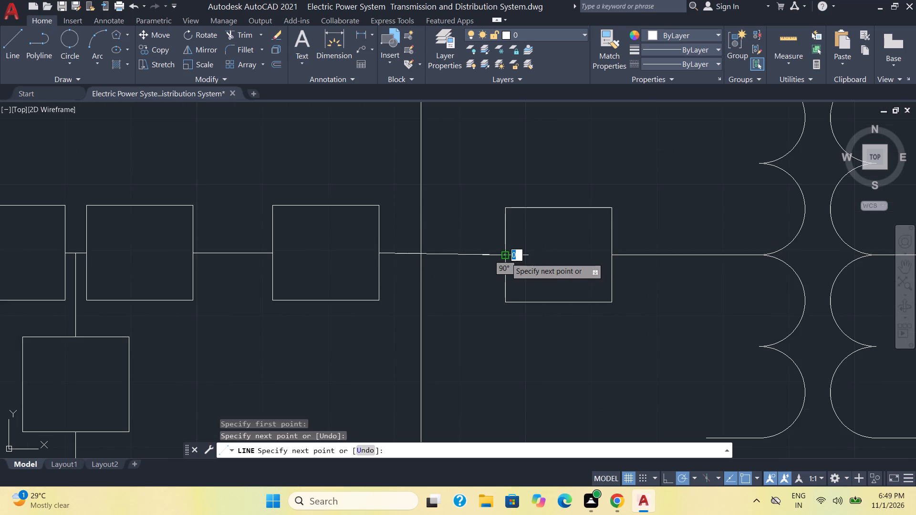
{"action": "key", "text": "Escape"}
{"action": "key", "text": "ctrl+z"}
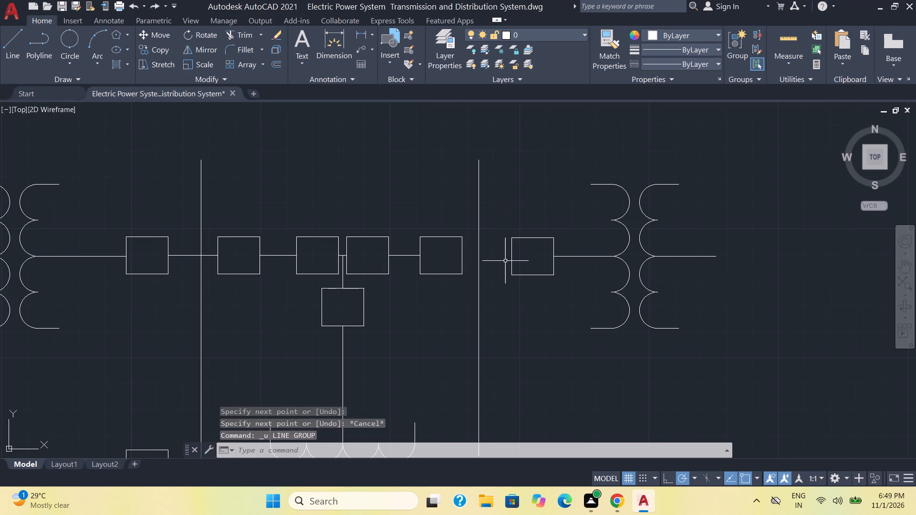
Move the final transformer with its breaker box and lines slightly up and closer to the last busbar.
{"action": "left_click", "coordinate": [700, 389]}
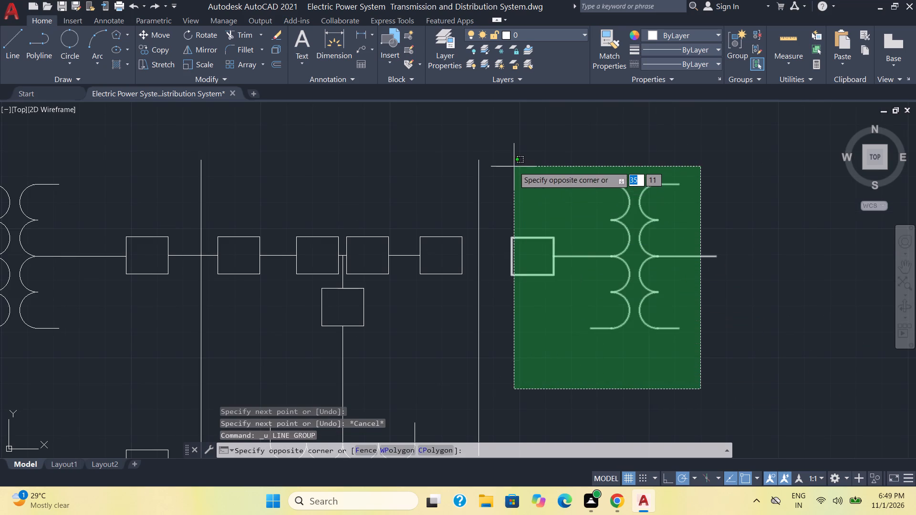
{"action": "left_click", "coordinate": [514, 166]}
{"action": "left_click", "coordinate": [166, 34]}
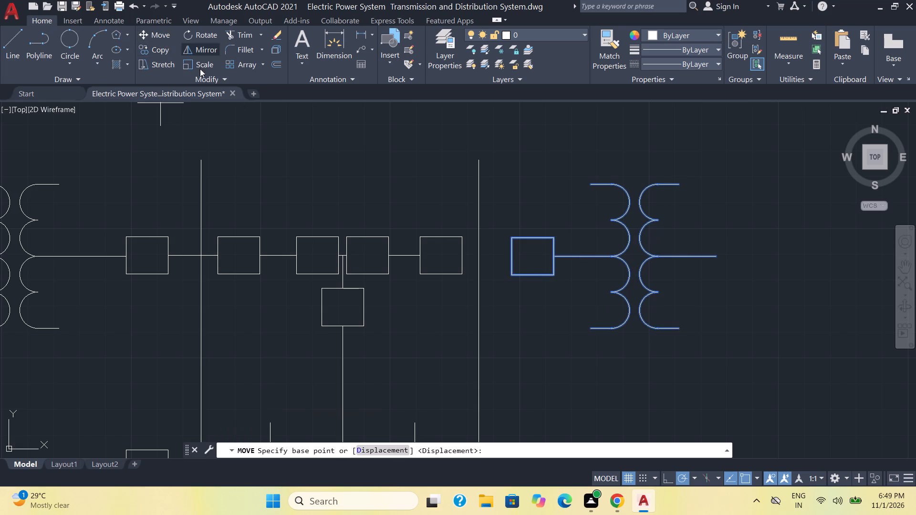
{"action": "left_click", "coordinate": [513, 257]}
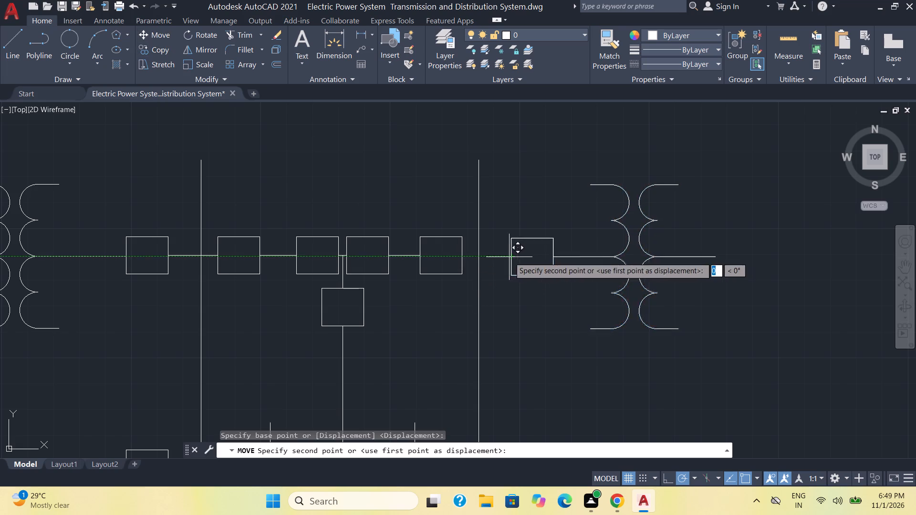
{"action": "scroll", "coordinate": [456, 253], "scroll_direction": "up", "scroll_amount": 4}
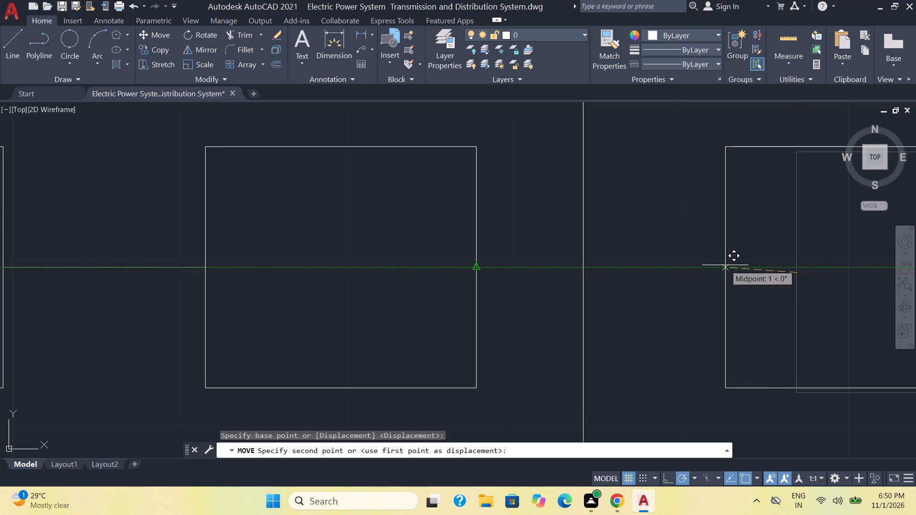
{"action": "left_click", "coordinate": [704, 261]}
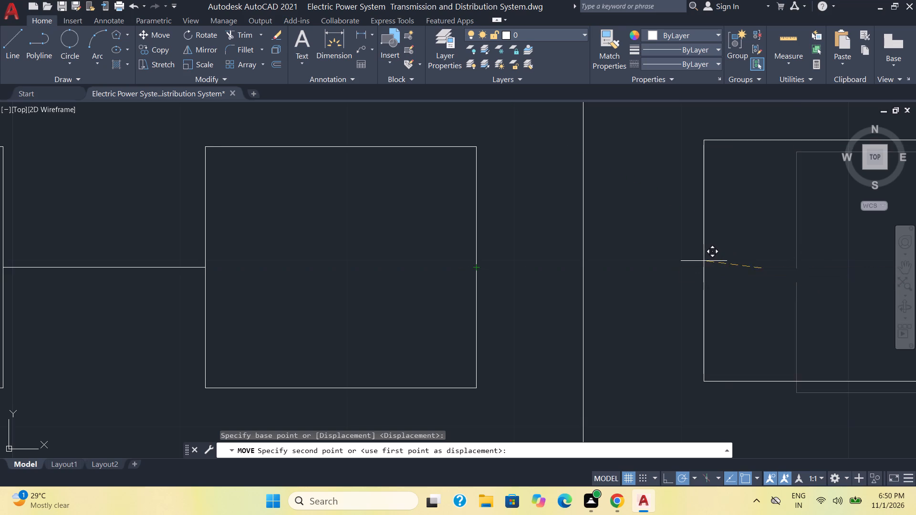
Draw a connecting line across the last busbar between the side midpoints of the adjacent breaker boxes.
{"action": "scroll", "coordinate": [707, 321], "scroll_direction": "down", "scroll_amount": 3}
{"action": "middle_click_drag", "start_coordinate": [731, 397], "coordinate": [547, 294]}
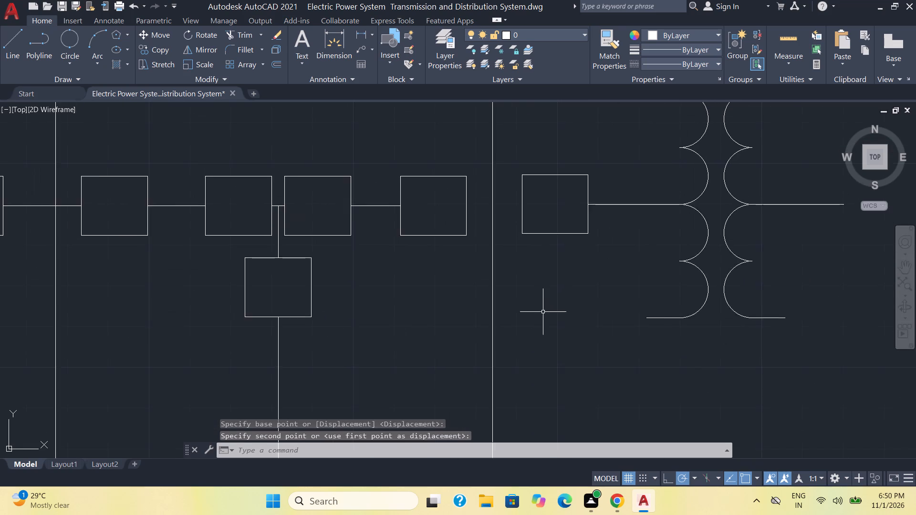
{"action": "scroll", "coordinate": [550, 316], "scroll_direction": "down", "scroll_amount": 1}
{"action": "scroll", "coordinate": [620, 353], "scroll_direction": "down", "scroll_amount": 1}
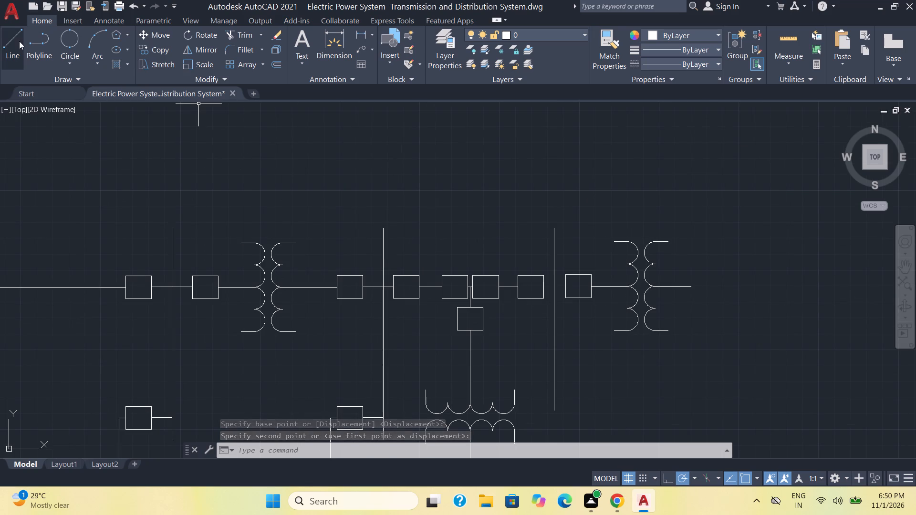
{"action": "left_click", "coordinate": [16, 42]}
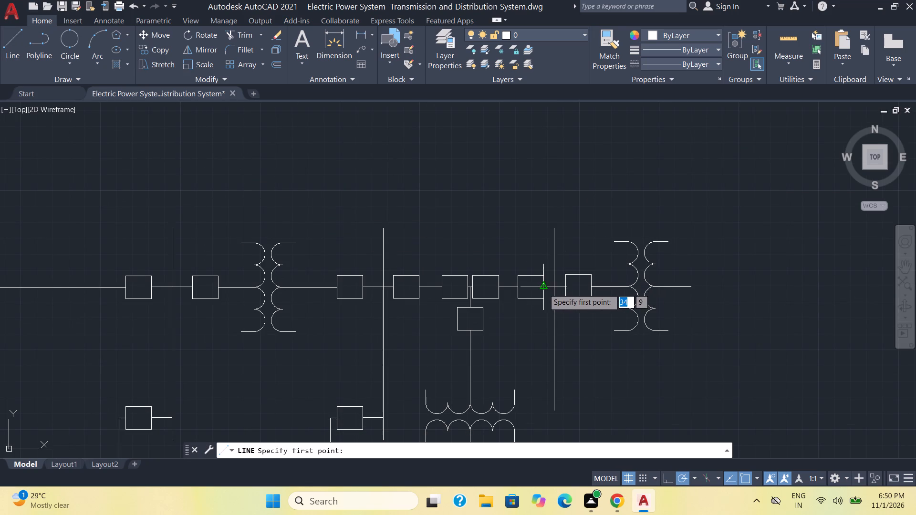
{"action": "left_click", "coordinate": [543, 288]}
{"action": "left_click", "coordinate": [568, 287]}
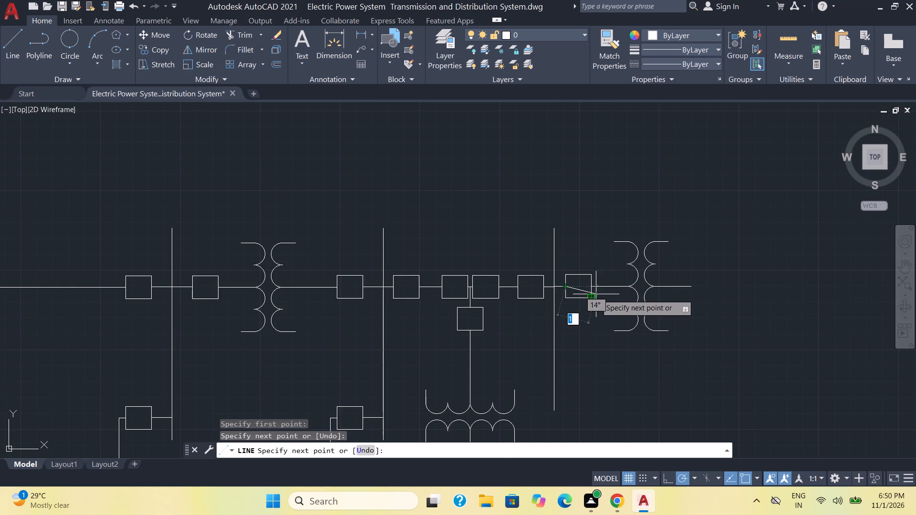
{"action": "key", "text": "Escape"}
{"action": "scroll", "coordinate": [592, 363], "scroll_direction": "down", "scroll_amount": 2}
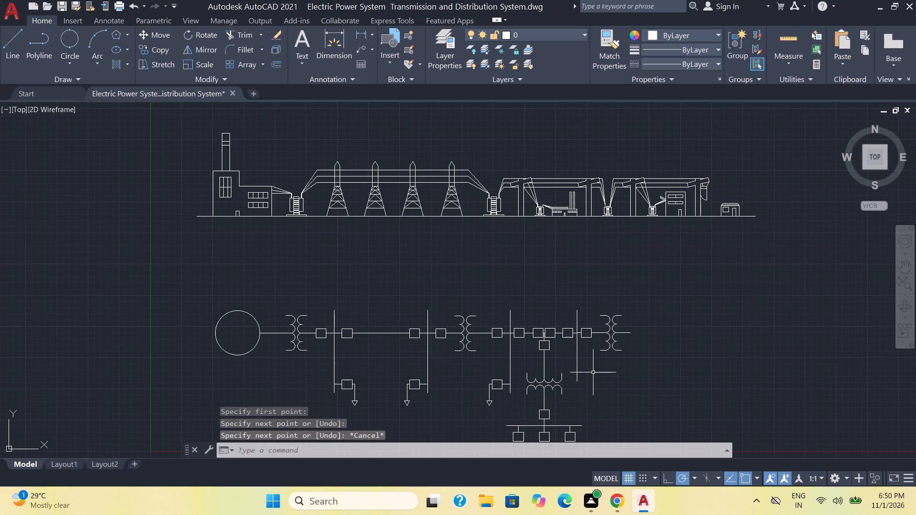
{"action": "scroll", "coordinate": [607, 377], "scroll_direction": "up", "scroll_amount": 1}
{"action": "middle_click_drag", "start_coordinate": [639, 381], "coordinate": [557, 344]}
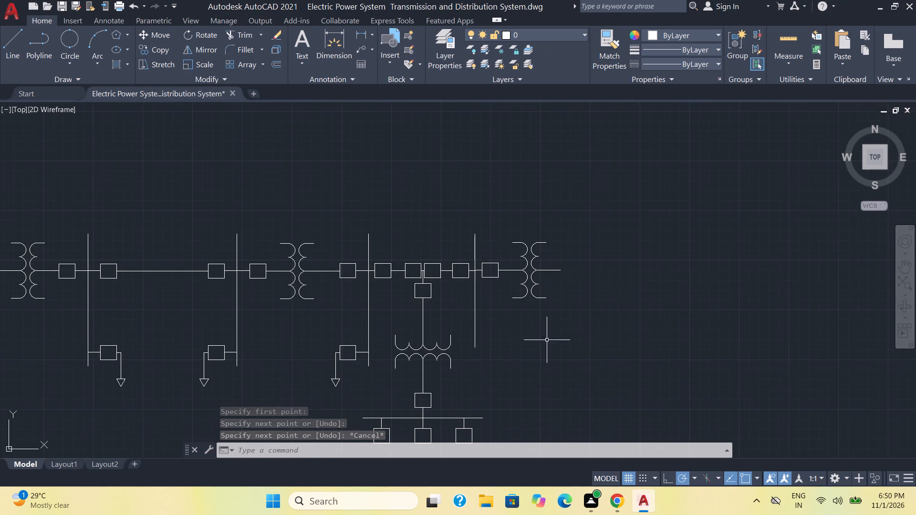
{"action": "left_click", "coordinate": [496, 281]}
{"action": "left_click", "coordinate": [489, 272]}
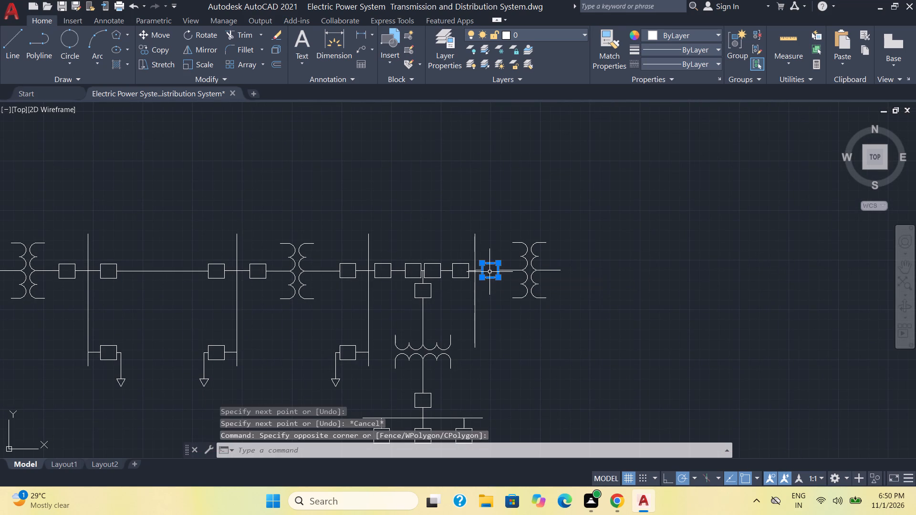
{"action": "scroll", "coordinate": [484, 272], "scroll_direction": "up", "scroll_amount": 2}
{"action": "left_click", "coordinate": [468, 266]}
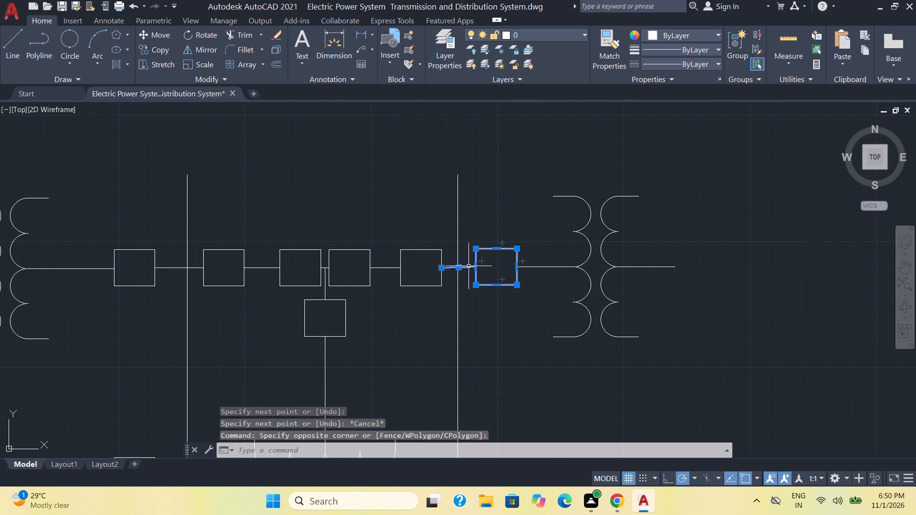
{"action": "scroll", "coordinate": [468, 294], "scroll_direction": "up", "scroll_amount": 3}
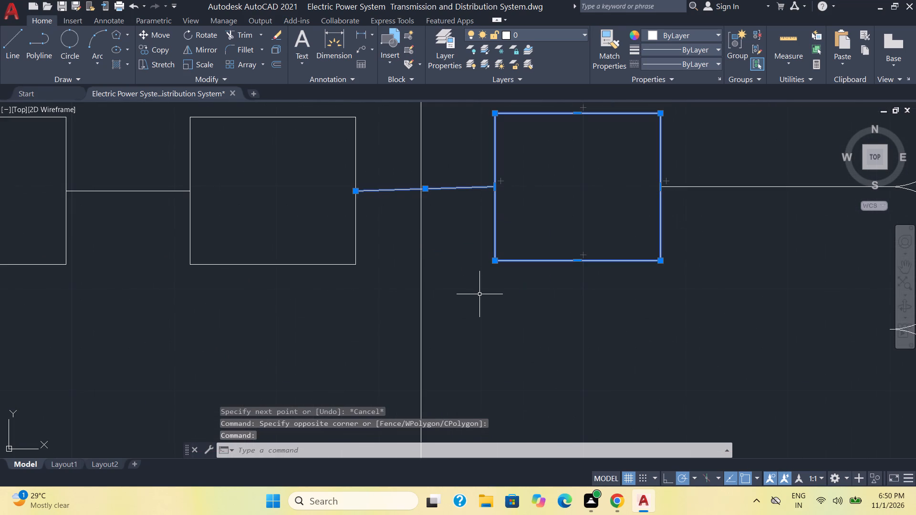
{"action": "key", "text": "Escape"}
Erase the slightly slanted connecting line across the last busbar between the two breaker boxes.
{"action": "scroll", "coordinate": [526, 296], "scroll_direction": "down", "scroll_amount": 2}
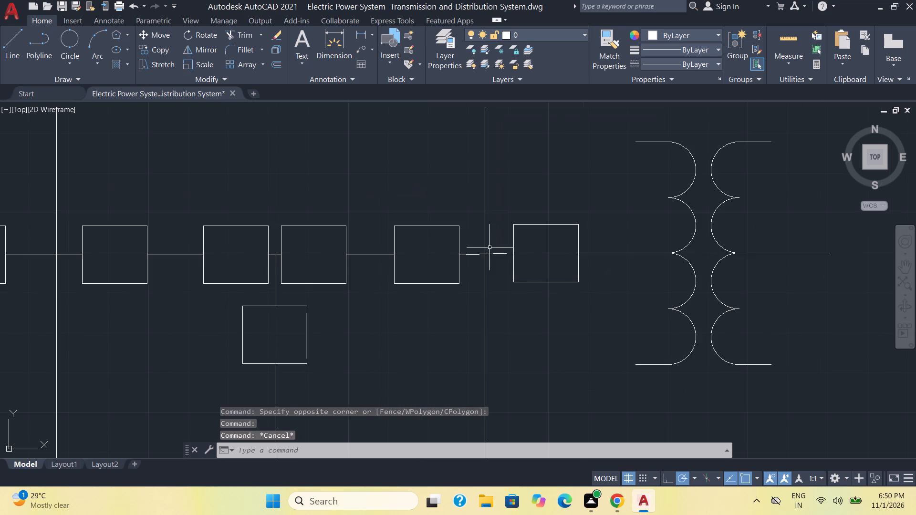
{"action": "left_click", "coordinate": [500, 254]}
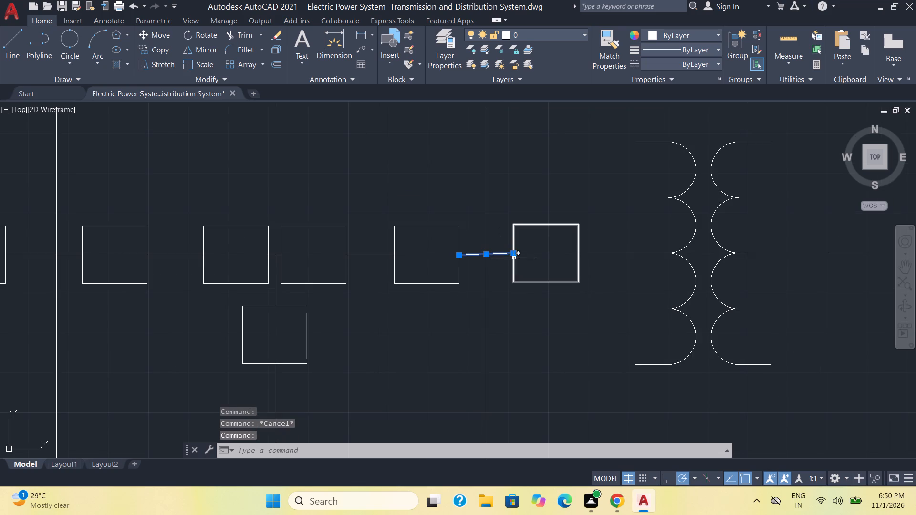
{"action": "key", "text": "Delete"}
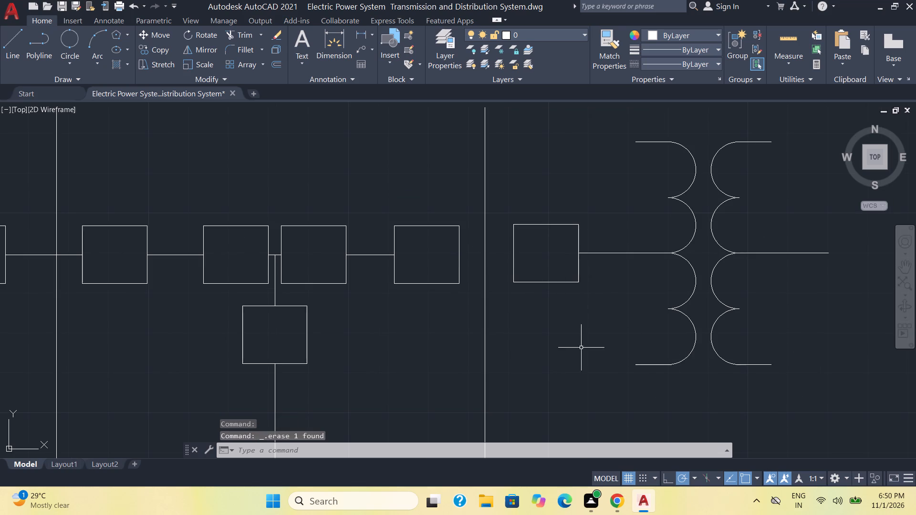
Draw a horizontal connecting line from the breaker box before the last busbar, across it, to the facing side of the next box.
{"action": "left_click", "coordinate": [10, 48]}
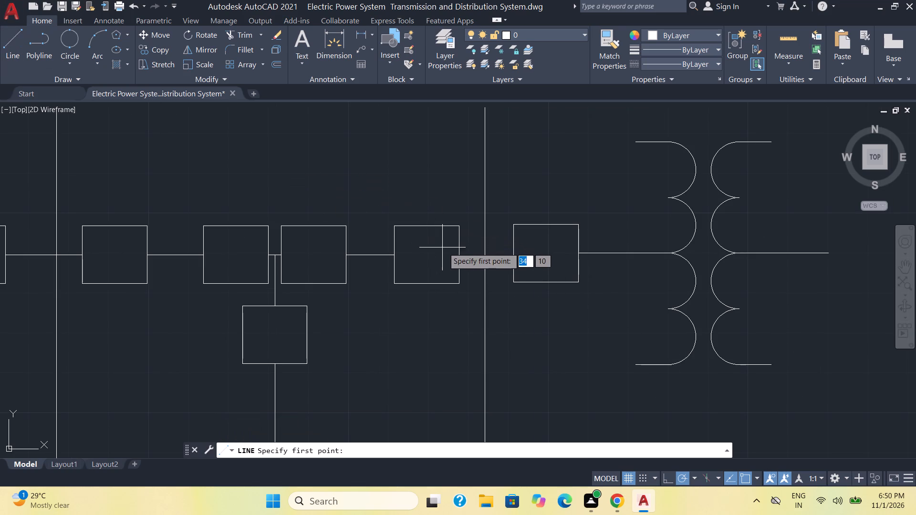
{"action": "left_click", "coordinate": [460, 256]}
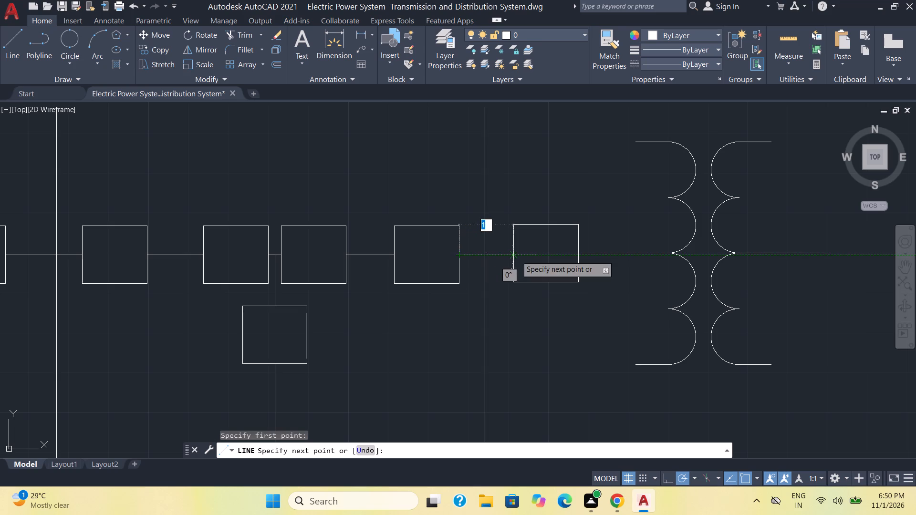
{"action": "left_click", "coordinate": [516, 256]}
{"action": "key", "text": "Escape"}
{"action": "scroll", "coordinate": [647, 331], "scroll_direction": "down", "scroll_amount": 1}
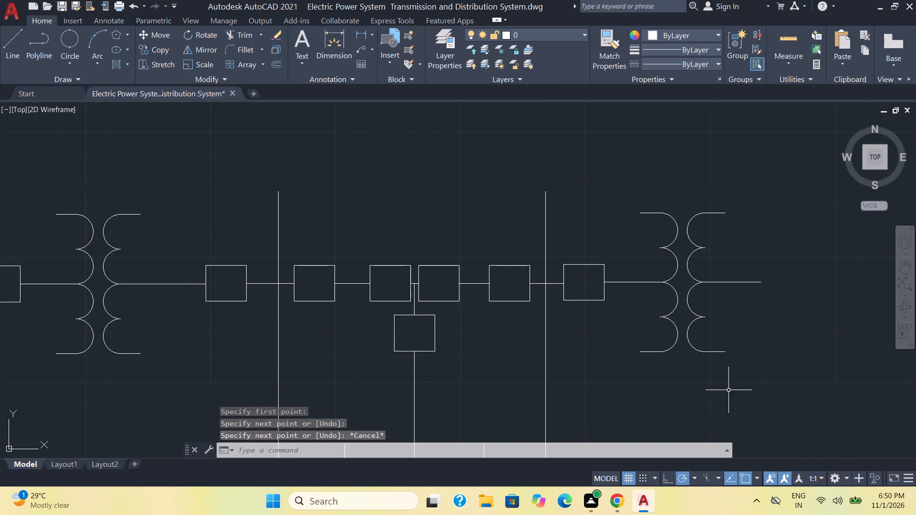
{"action": "left_click", "coordinate": [758, 392]}
{"action": "key", "text": "Escape"}
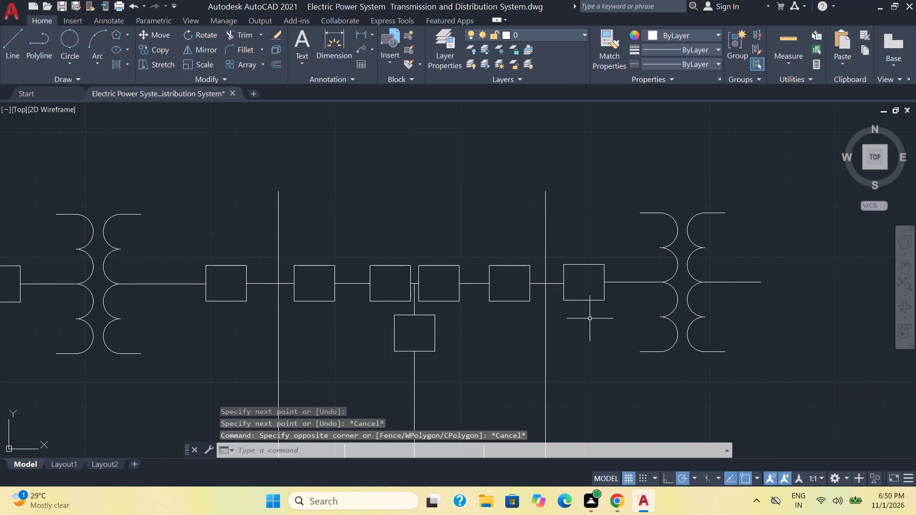
Mirror the final transformer's breaker box and its busbar connecting line about the transformer's vertical centre line, keeping the originals.
{"action": "left_click", "coordinate": [590, 319]}
{"action": "left_click", "coordinate": [560, 251]}
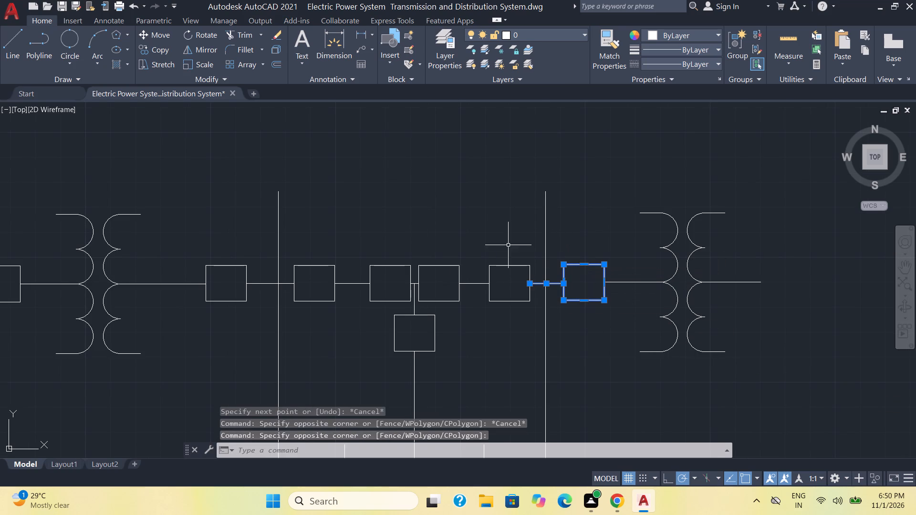
{"action": "left_click", "coordinate": [205, 52]}
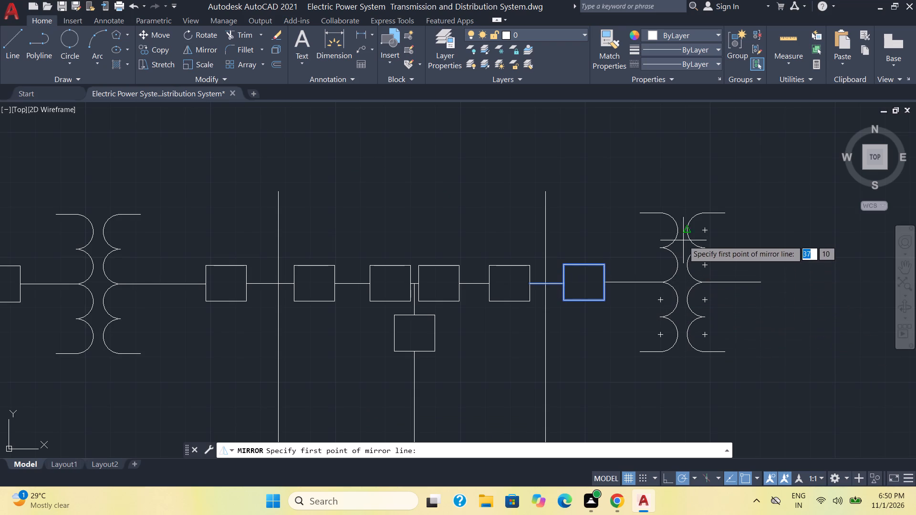
{"action": "left_click", "coordinate": [683, 283]}
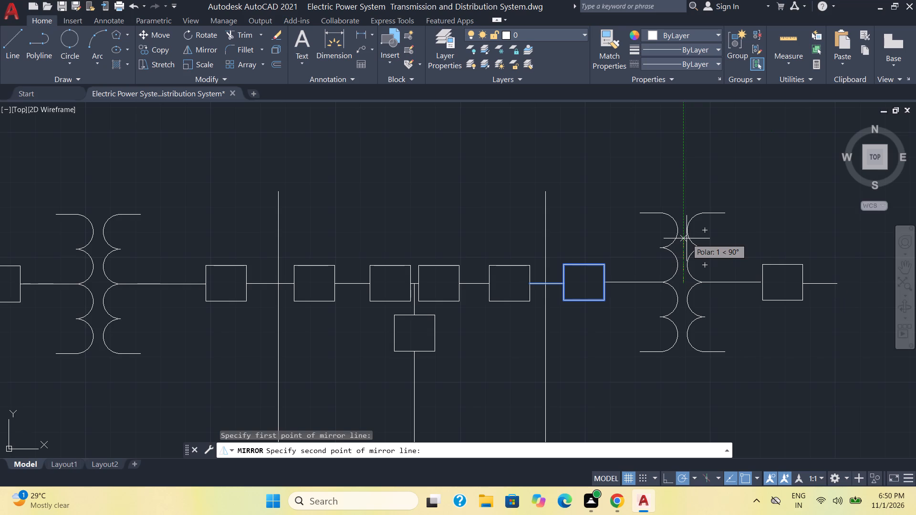
{"action": "left_click", "coordinate": [687, 238]}
{"action": "left_click_drag", "start_coordinate": [713, 279], "coordinate": [687, 238]}
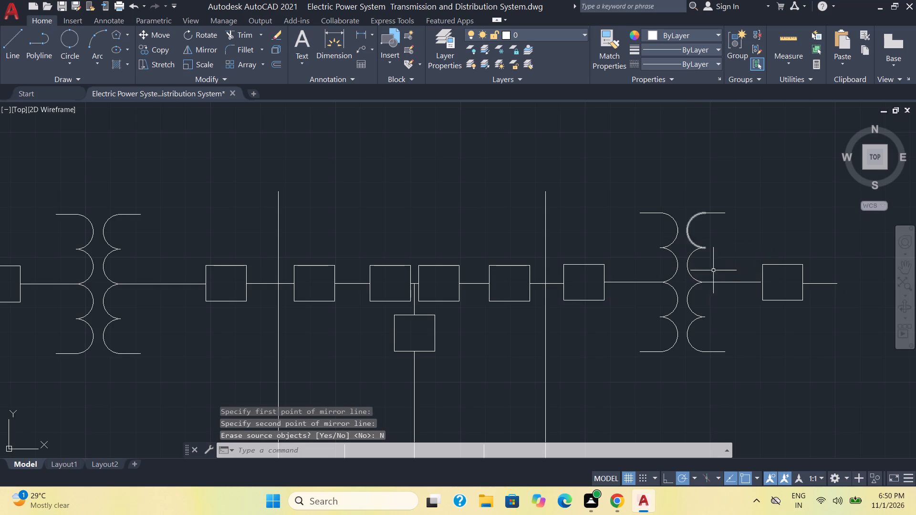
Copy the last vertical busbar to the free end of the line beyond the mirrored breaker box.
{"action": "scroll", "coordinate": [733, 328], "scroll_direction": "down", "scroll_amount": 2}
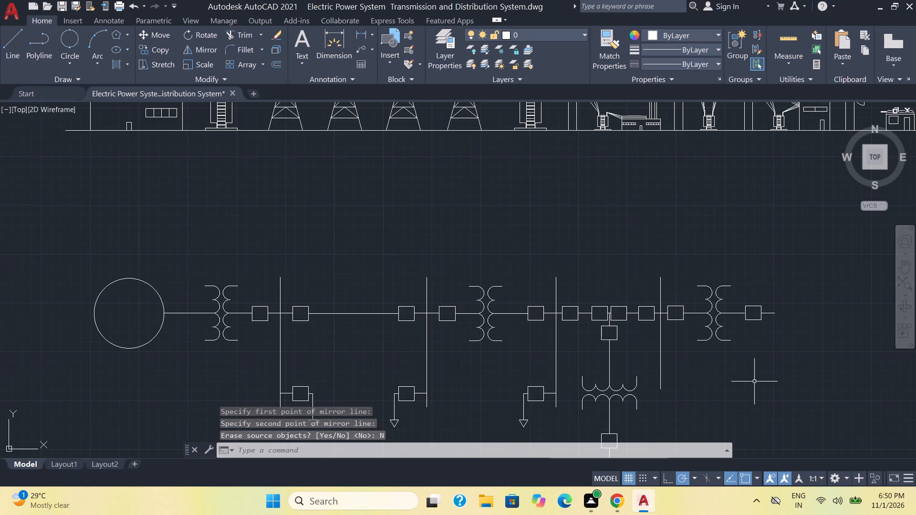
{"action": "middle_click_drag", "start_coordinate": [754, 381], "coordinate": [604, 314]}
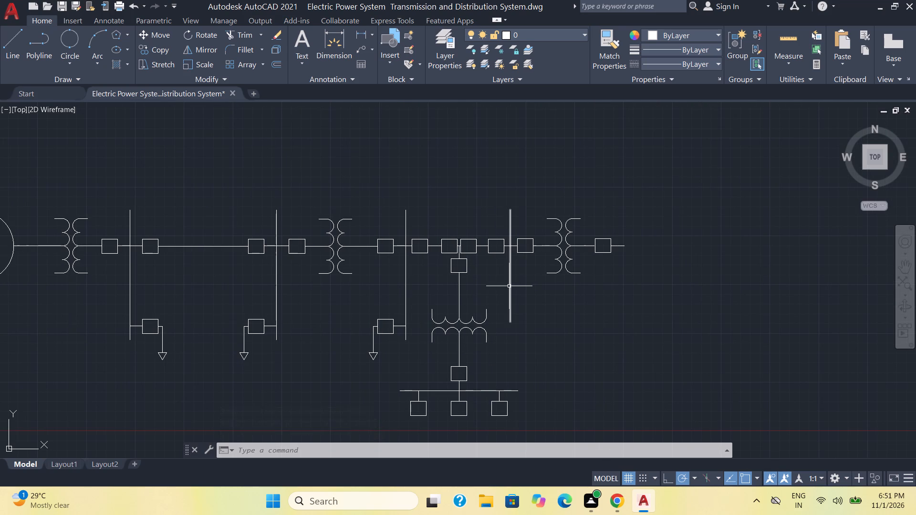
{"action": "left_click", "coordinate": [509, 286]}
{"action": "left_click", "coordinate": [155, 48]}
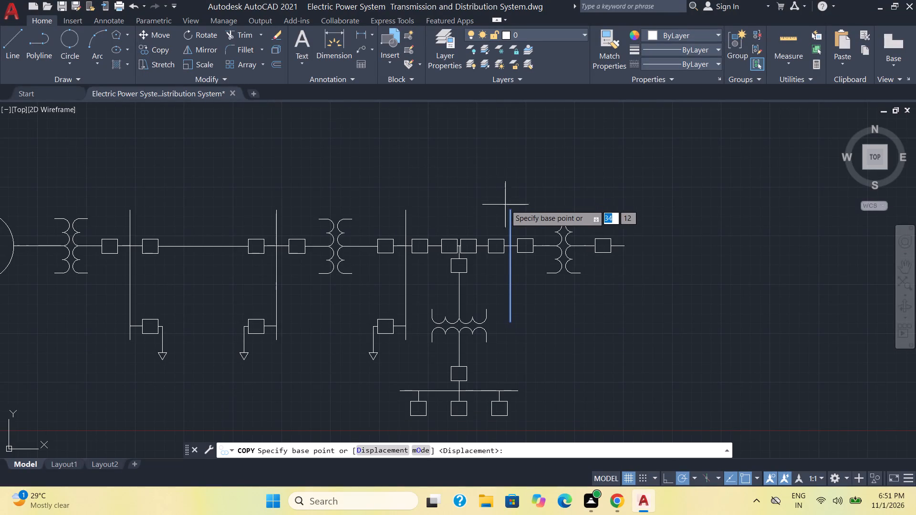
{"action": "left_click", "coordinate": [510, 245]}
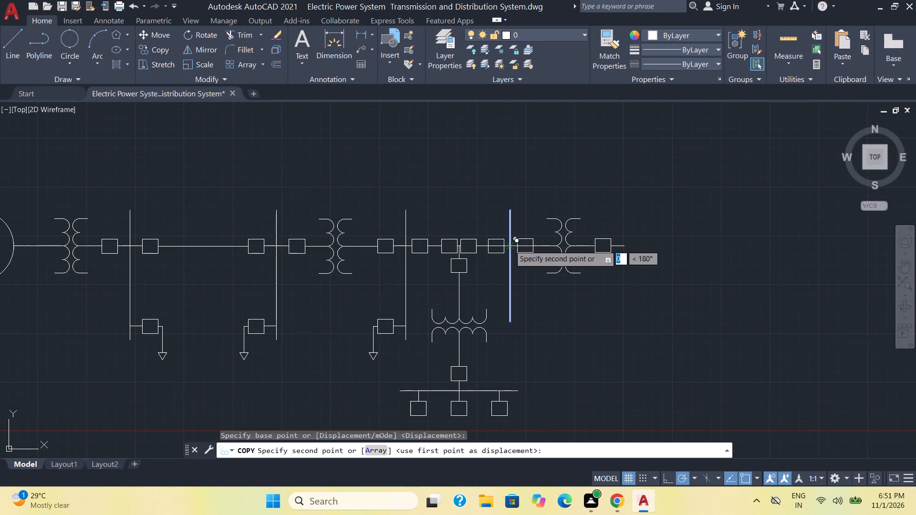
{"action": "left_click", "coordinate": [626, 246]}
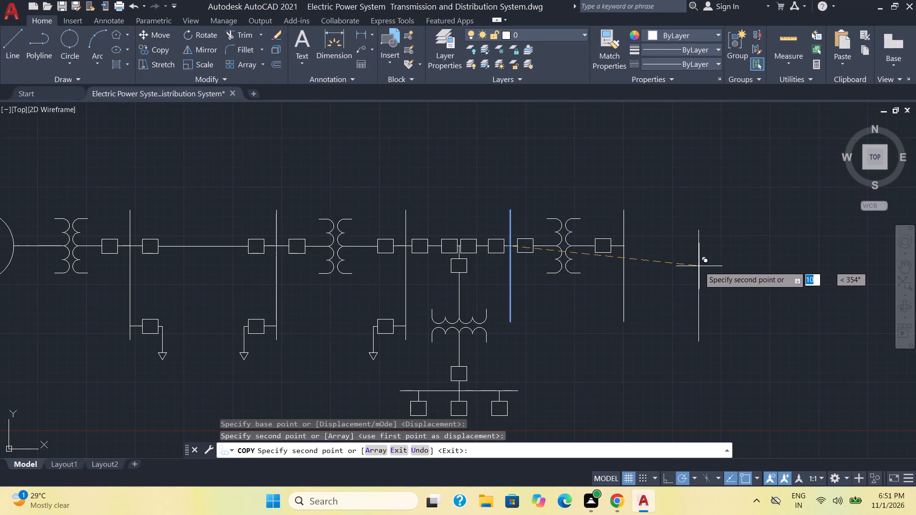
{"action": "key", "text": "Escape"}
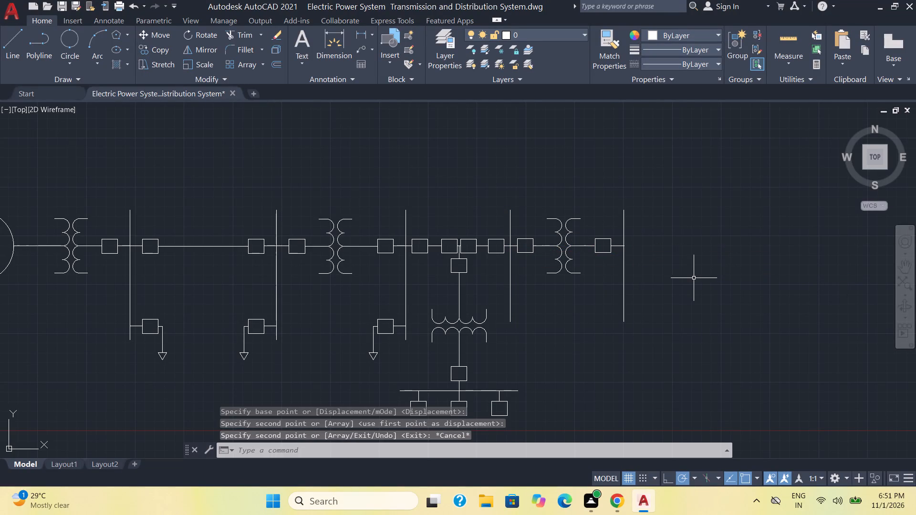
Draw a line from beside the new busbar about 6 units horizontally outward and about 3 units straight down.
{"action": "scroll", "coordinate": [694, 278], "scroll_direction": "down", "scroll_amount": 1}
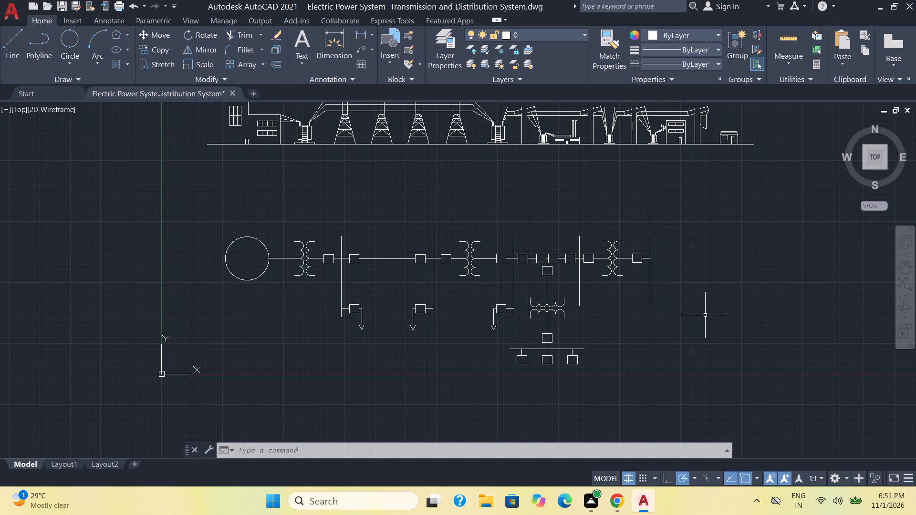
{"action": "middle_click_drag", "start_coordinate": [705, 315], "coordinate": [636, 299]}
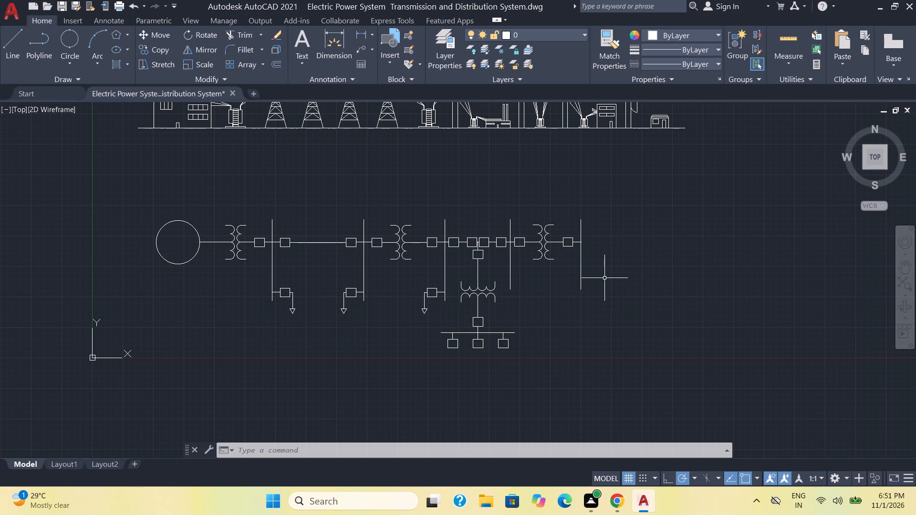
{"action": "left_click", "coordinate": [512, 350]}
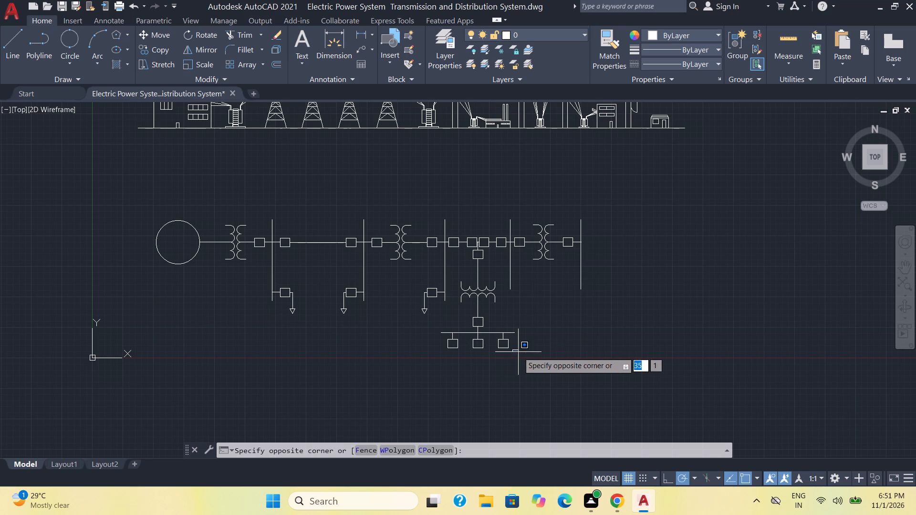
{"action": "key", "text": "Escape"}
{"action": "left_click", "coordinate": [4, 45]}
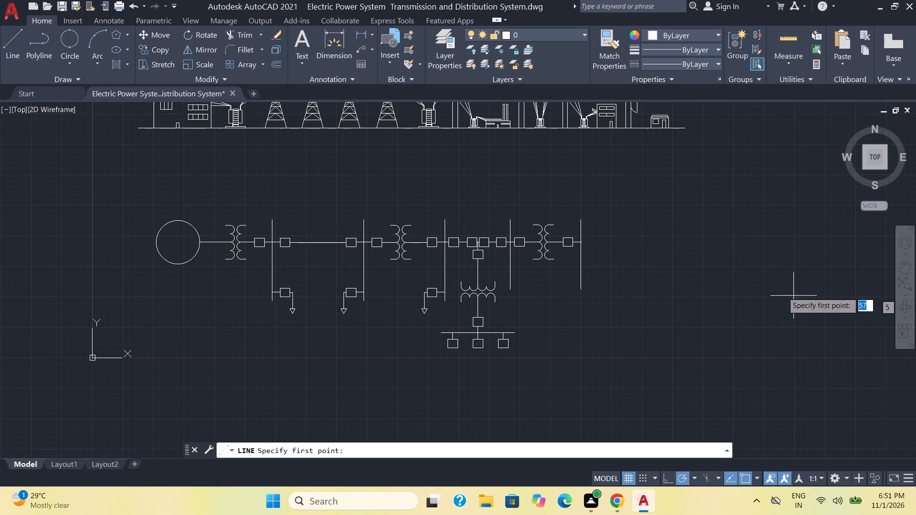
{"action": "left_click_drag", "start_coordinate": [578, 242], "coordinate": [584, 245]}
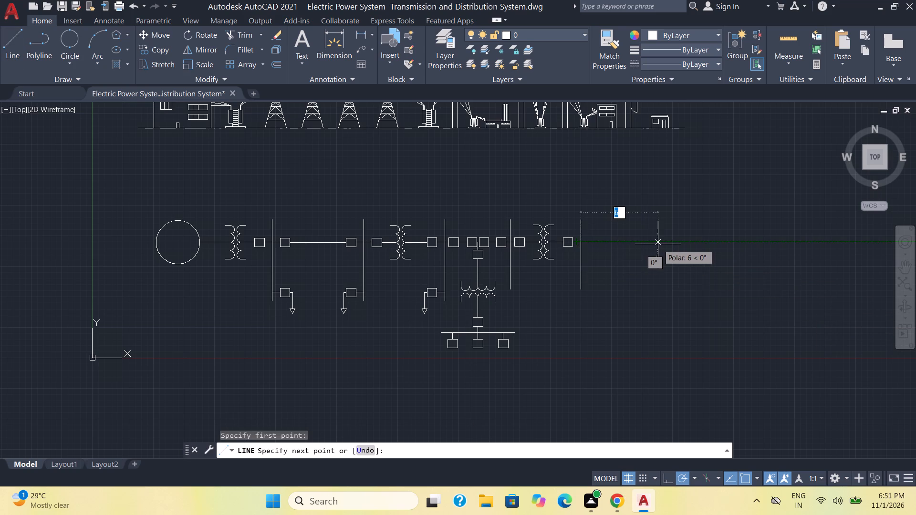
{"action": "left_click", "coordinate": [654, 245]}
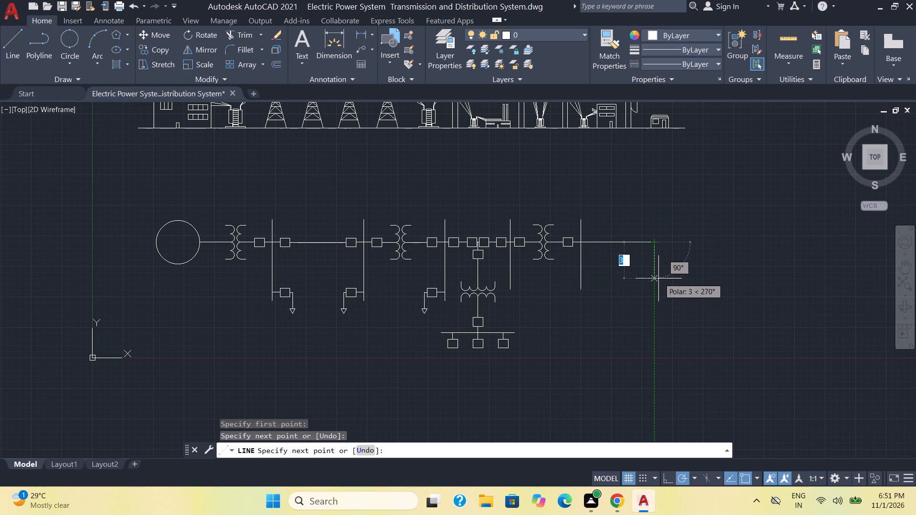
{"action": "left_click", "coordinate": [658, 278]}
{"action": "key", "text": "Escape"}
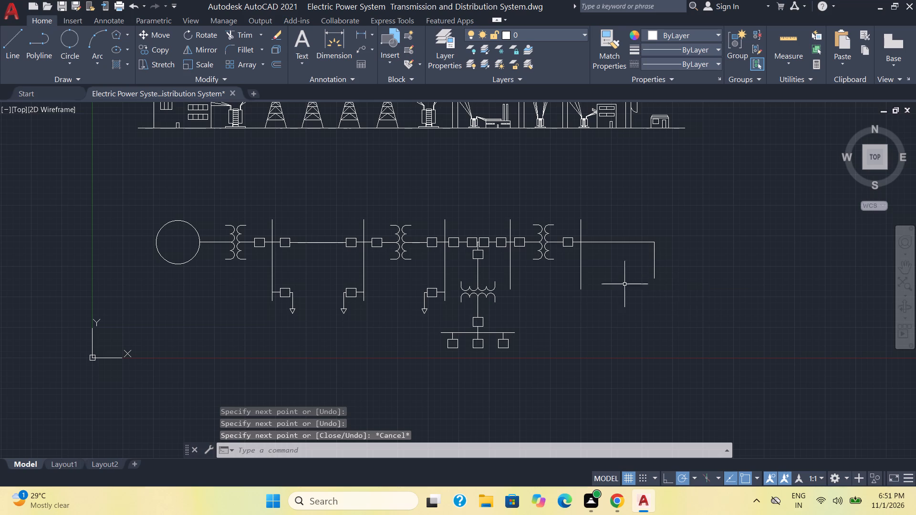
Copy the downward branch's transformer symbol about 11 units horizontally, and again with its middle cusp at the midpoint of the end drop line.
{"action": "left_click", "coordinate": [500, 305]}
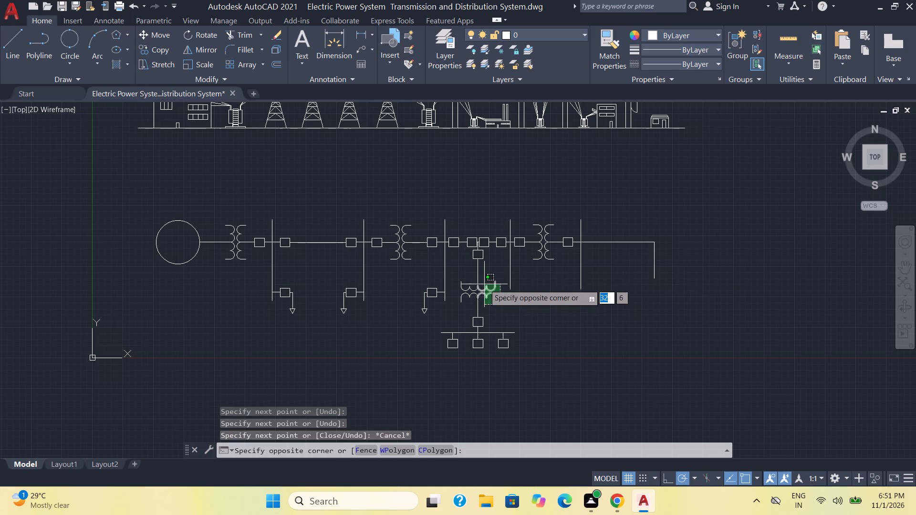
{"action": "left_click", "coordinate": [484, 284]}
{"action": "left_click", "coordinate": [473, 303]}
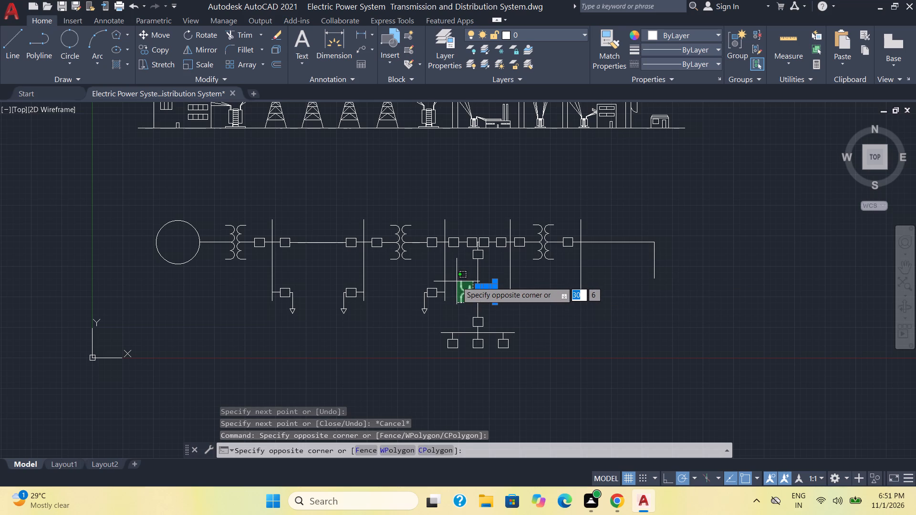
{"action": "left_click", "coordinate": [457, 281]}
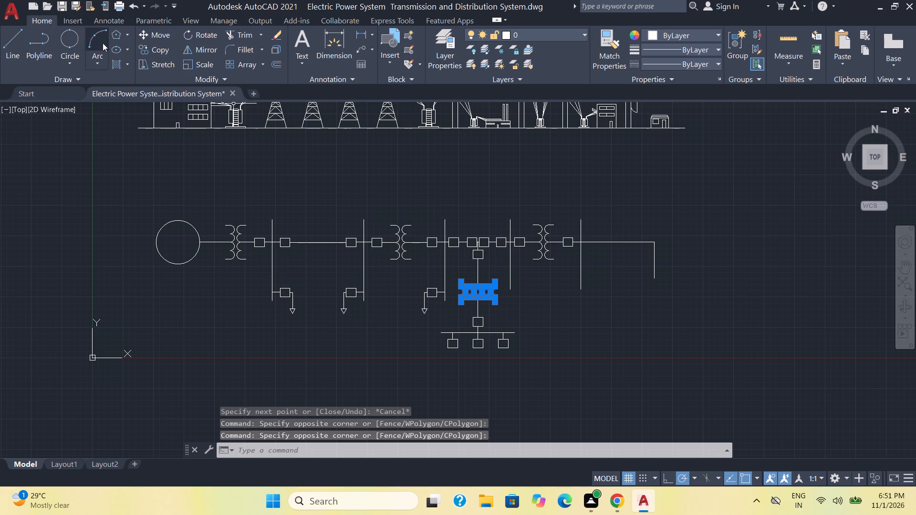
{"action": "left_click", "coordinate": [157, 48]}
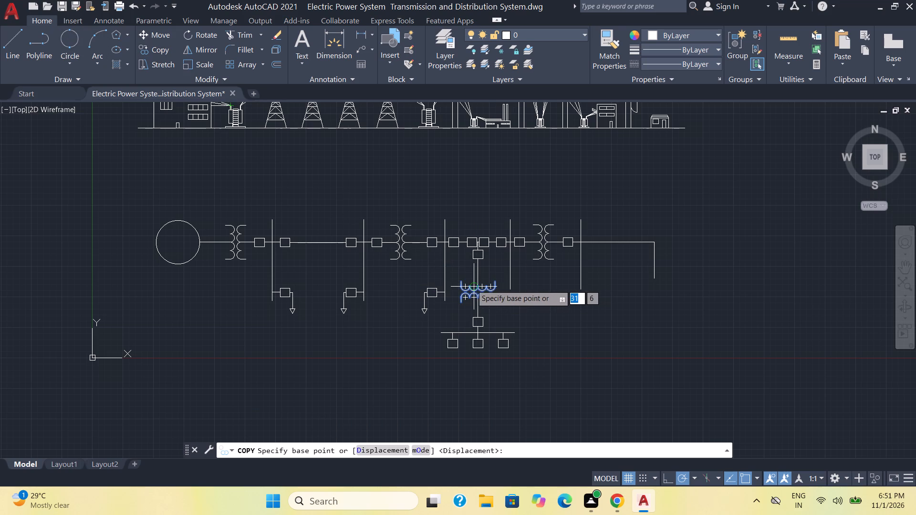
{"action": "scroll", "coordinate": [474, 287], "scroll_direction": "up", "scroll_amount": 2}
{"action": "left_click", "coordinate": [482, 289]}
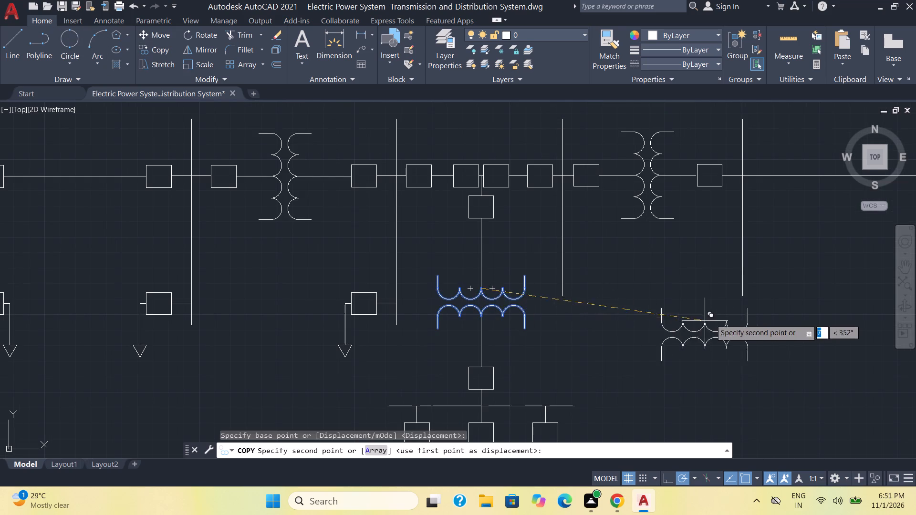
{"action": "scroll", "coordinate": [712, 318], "scroll_direction": "down", "scroll_amount": 2}
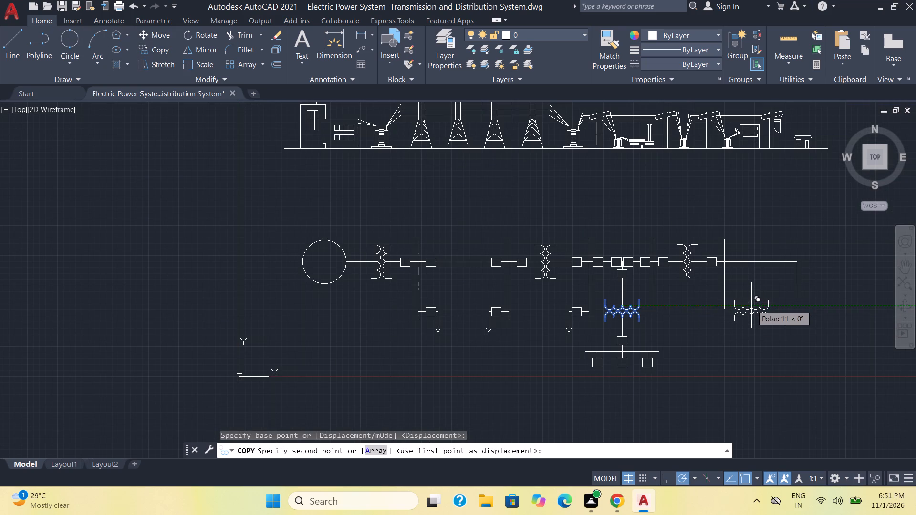
{"action": "left_click", "coordinate": [751, 305]}
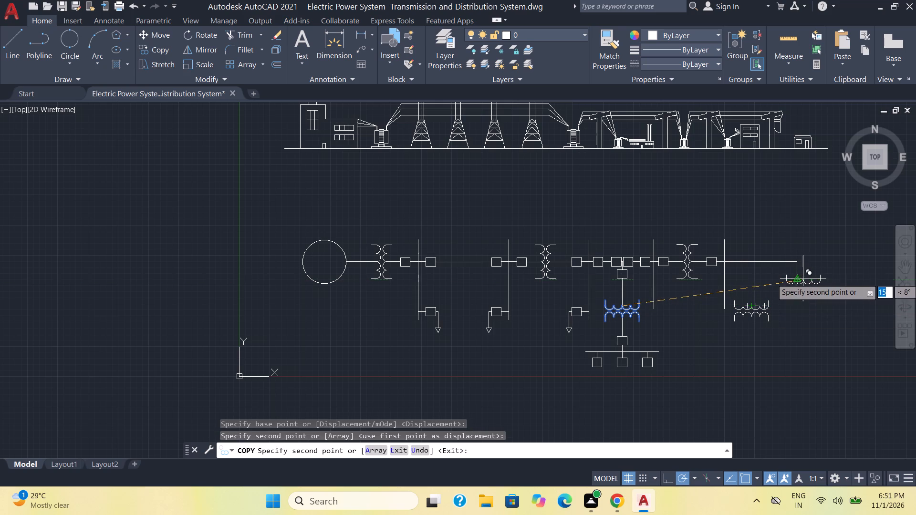
{"action": "scroll", "coordinate": [799, 279], "scroll_direction": "up", "scroll_amount": 3}
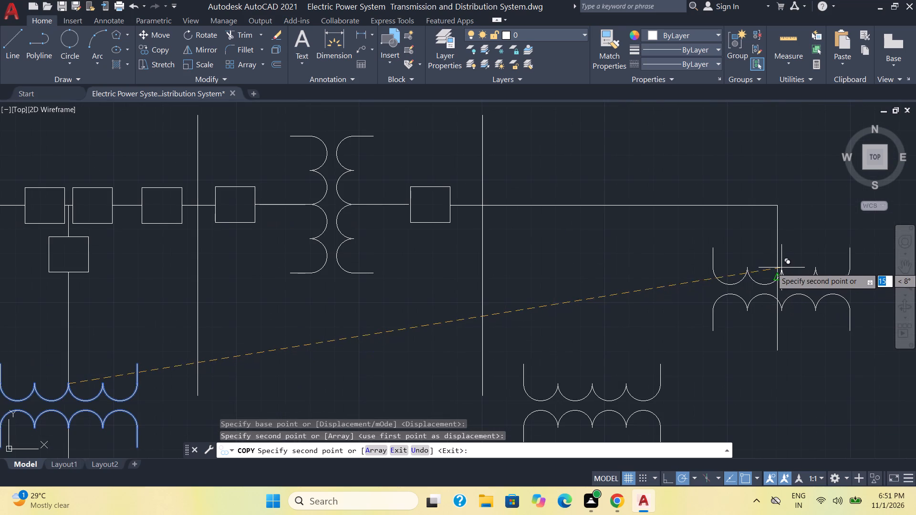
{"action": "left_click", "coordinate": [776, 275]}
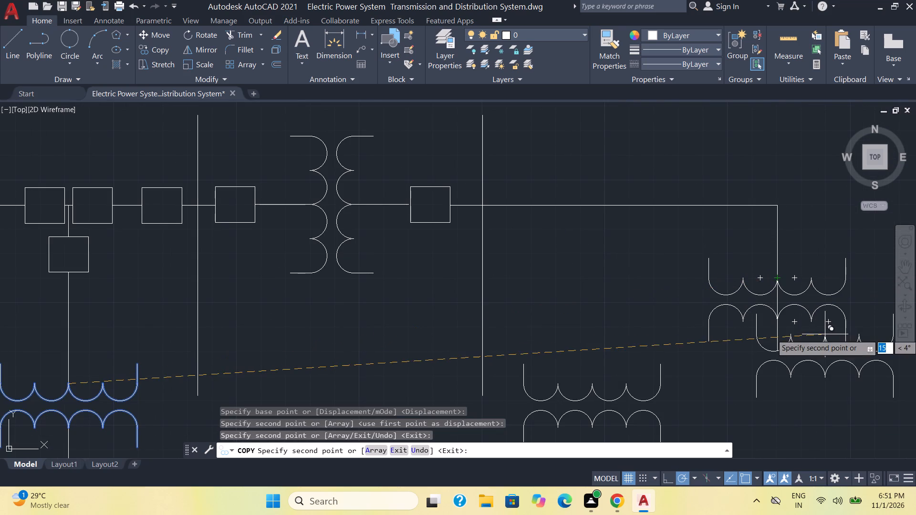
{"action": "key", "text": "Escape"}
Trim the part of the end drop line lying between the two windings of the transformer copied onto it.
{"action": "scroll", "coordinate": [829, 363], "scroll_direction": "down", "scroll_amount": 1}
{"action": "middle_click_drag", "start_coordinate": [817, 379], "coordinate": [767, 330]}
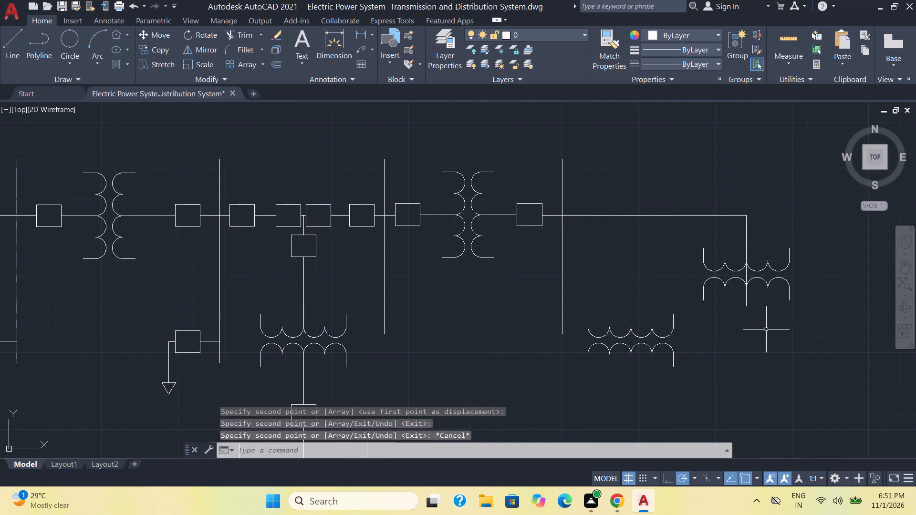
{"action": "left_click", "coordinate": [241, 31]}
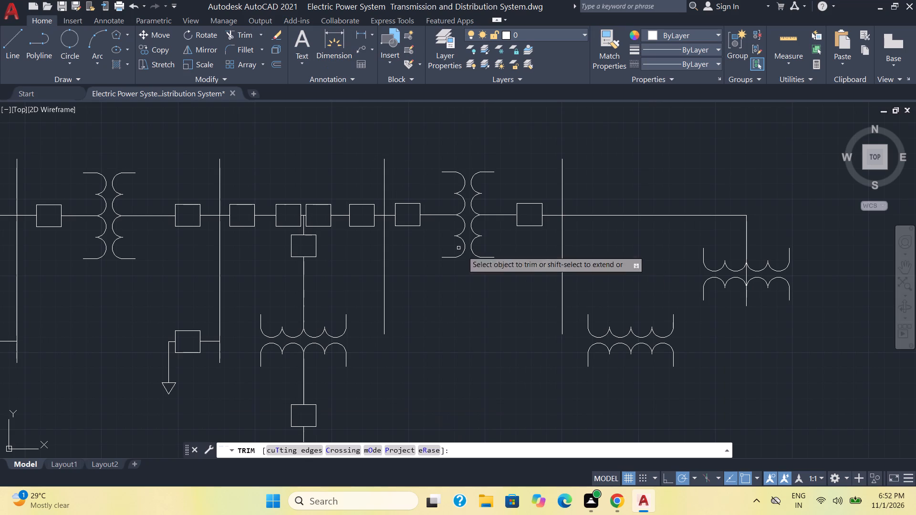
{"action": "left_click", "coordinate": [747, 274]}
{"action": "key", "text": "Escape"}
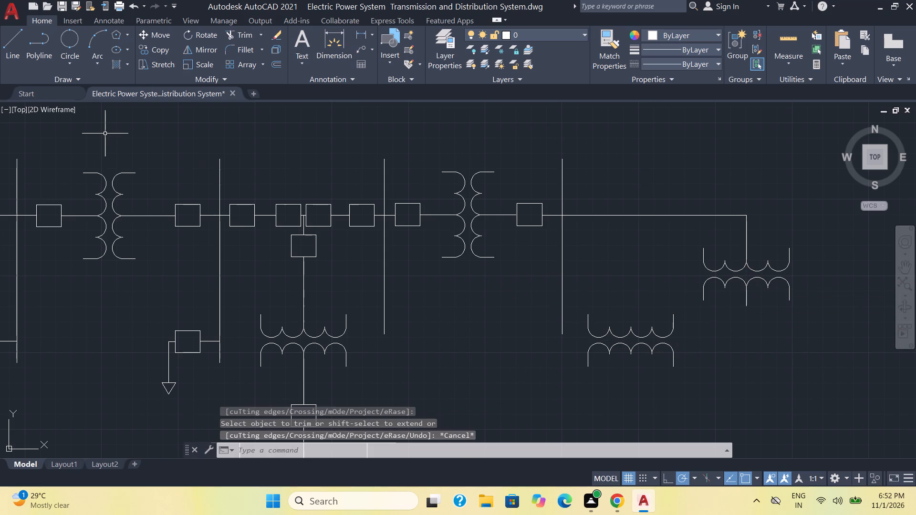
Shorten the last vertical busbar by trimming its lower end at a temporary horizontal cutting line, and remove that line.
{"action": "left_click", "coordinate": [15, 48]}
{"action": "left_click", "coordinate": [534, 289]}
{"action": "left_click", "coordinate": [592, 290]}
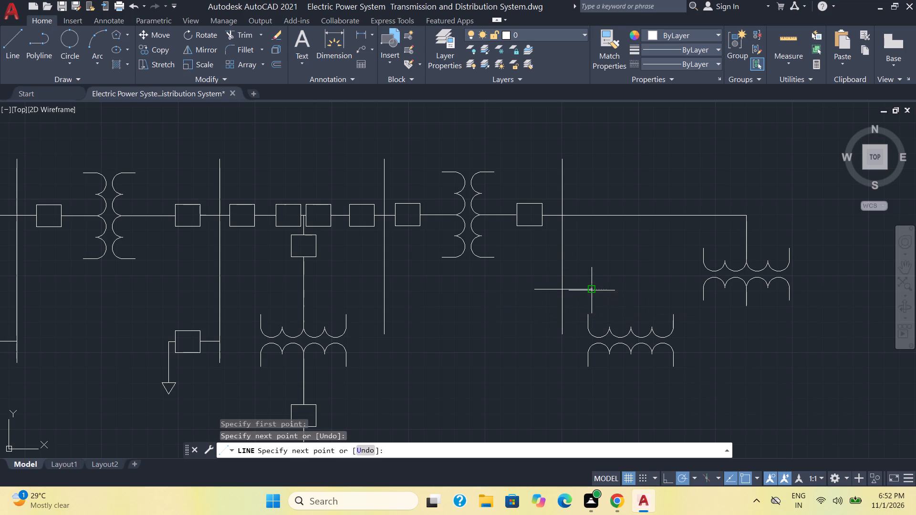
{"action": "key", "text": "Escape"}
{"action": "left_click", "coordinate": [236, 37]}
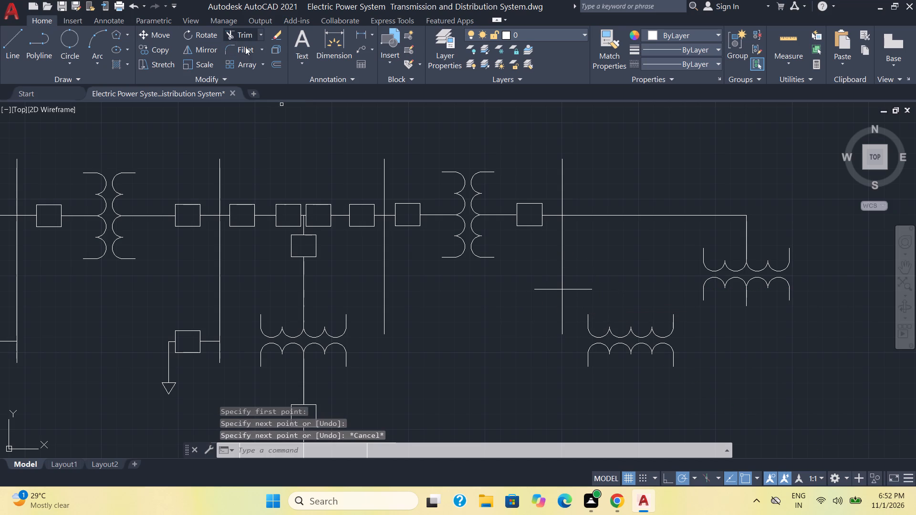
{"action": "left_click", "coordinate": [538, 277]}
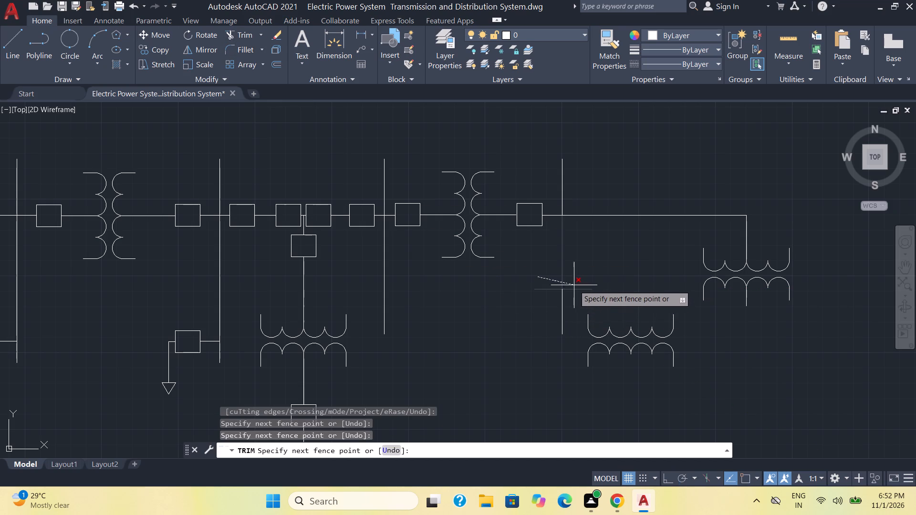
{"action": "left_click", "coordinate": [567, 312]}
{"action": "left_click", "coordinate": [575, 288]}
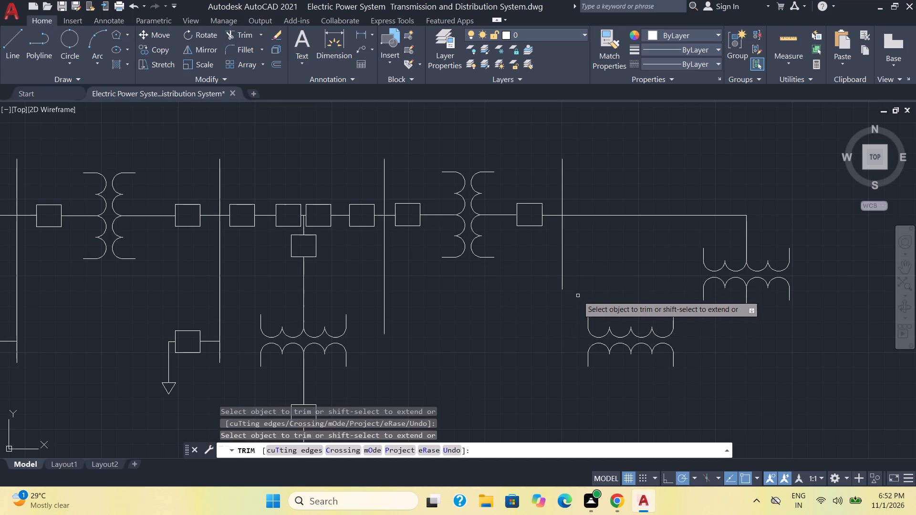
{"action": "key", "text": "Escape"}
Copy the breaker box and connecting line below the original branch transformer to hang from the horizontal line directly above the nearer transformer copy.
{"action": "scroll", "coordinate": [531, 343], "scroll_direction": "down", "scroll_amount": 1}
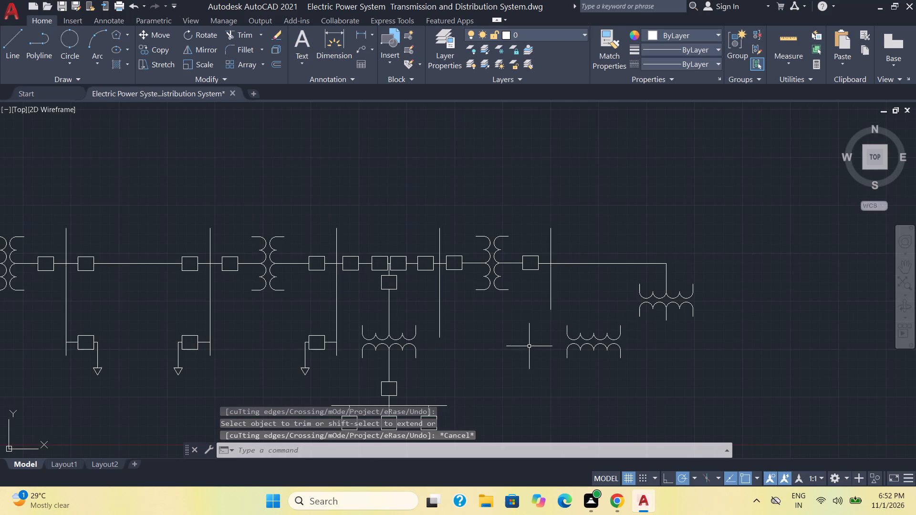
{"action": "middle_click_drag", "start_coordinate": [525, 348], "coordinate": [469, 325]}
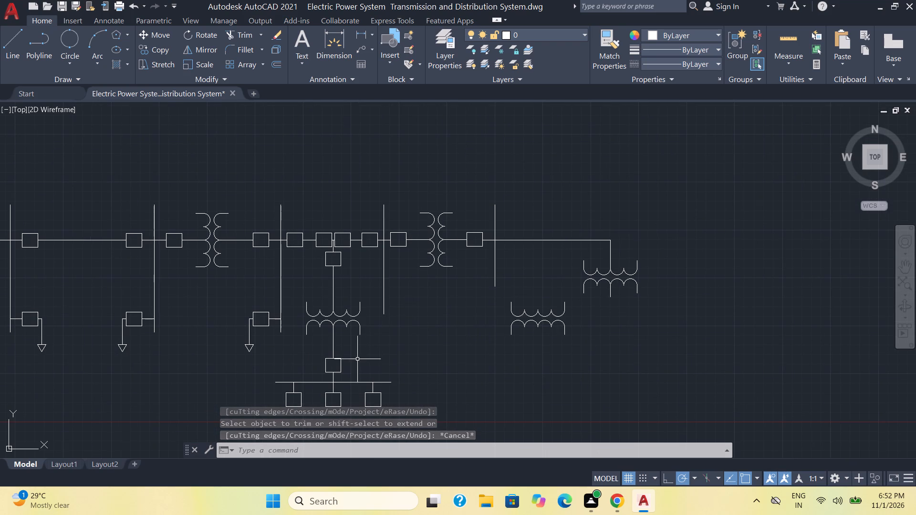
{"action": "left_click", "coordinate": [355, 372]}
{"action": "left_click", "coordinate": [325, 341]}
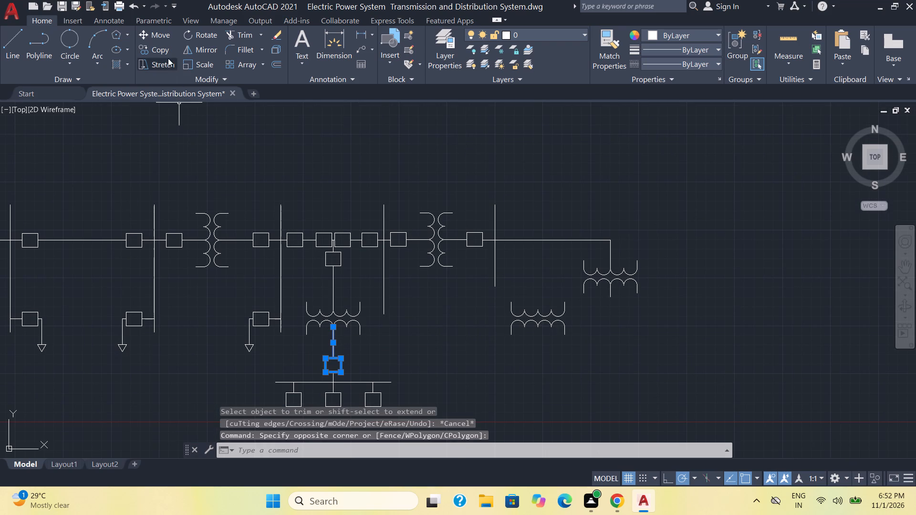
{"action": "left_click", "coordinate": [165, 49]}
{"action": "left_click", "coordinate": [331, 330]}
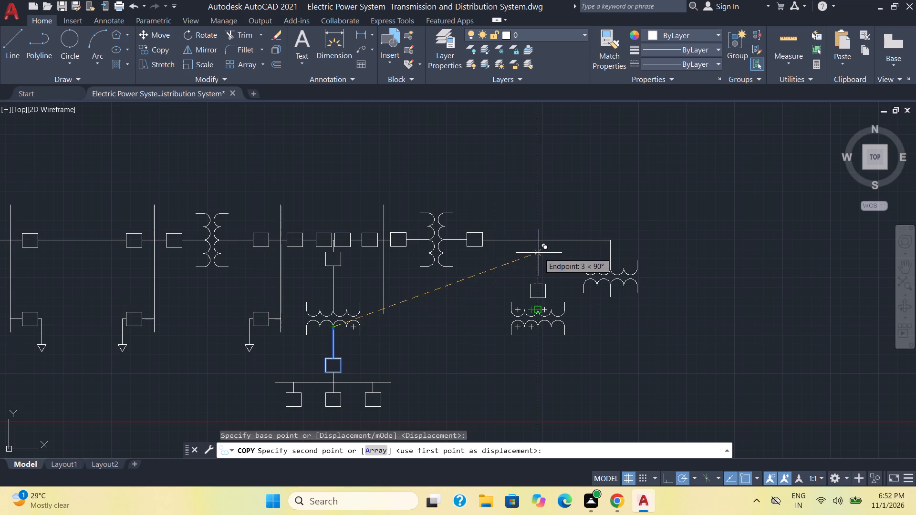
{"action": "left_click", "coordinate": [538, 243]}
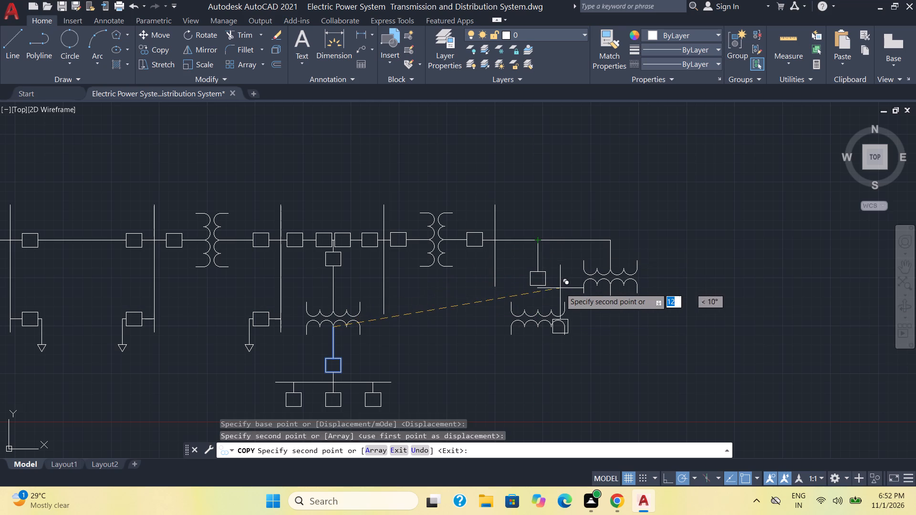
{"action": "key", "text": "Escape"}
Draw a vertical line from the bottom of the copied breaker box to the middle of the transformer's upper winding.
{"action": "left_click", "coordinate": [14, 45]}
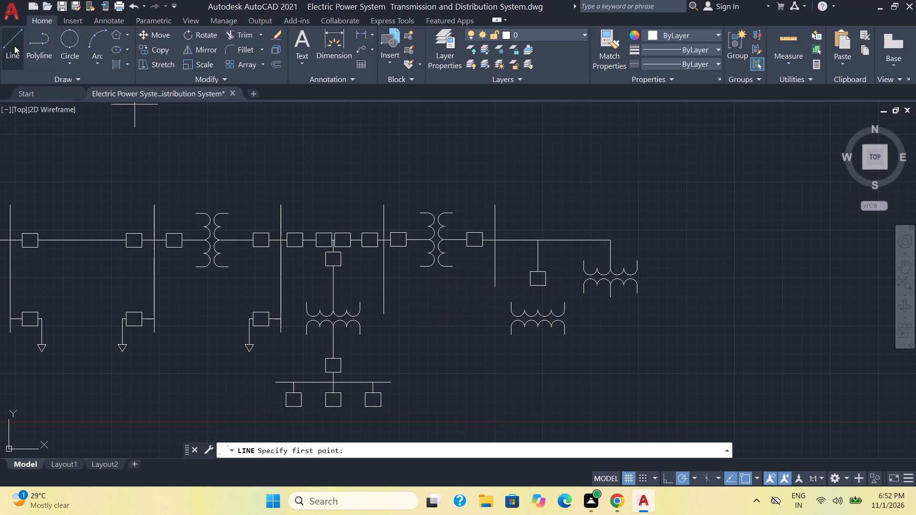
{"action": "left_click", "coordinate": [536, 286]}
{"action": "left_click", "coordinate": [535, 312]}
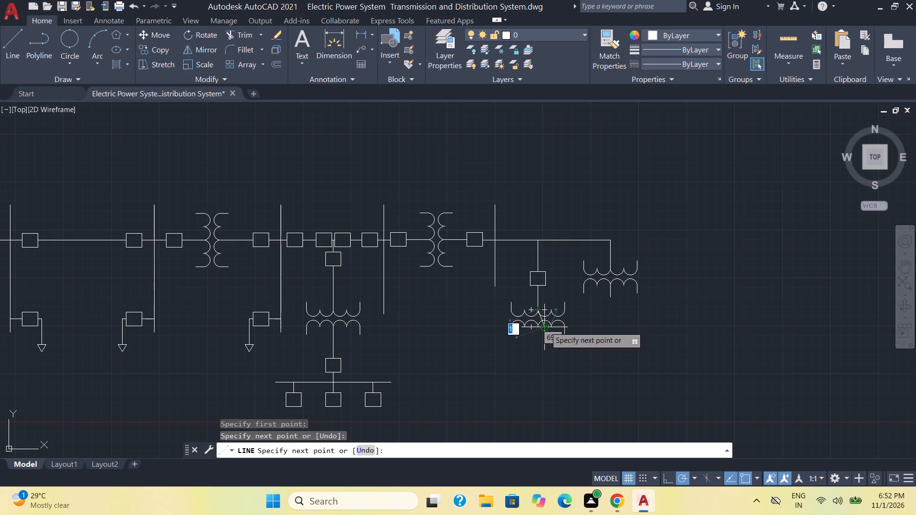
{"action": "key", "text": "Escape"}
Mirror that breaker box and its lower connecting line about a horizontal axis between the transformer's windings, keeping the originals.
{"action": "middle_click_drag", "start_coordinate": [551, 456], "coordinate": [517, 369]}
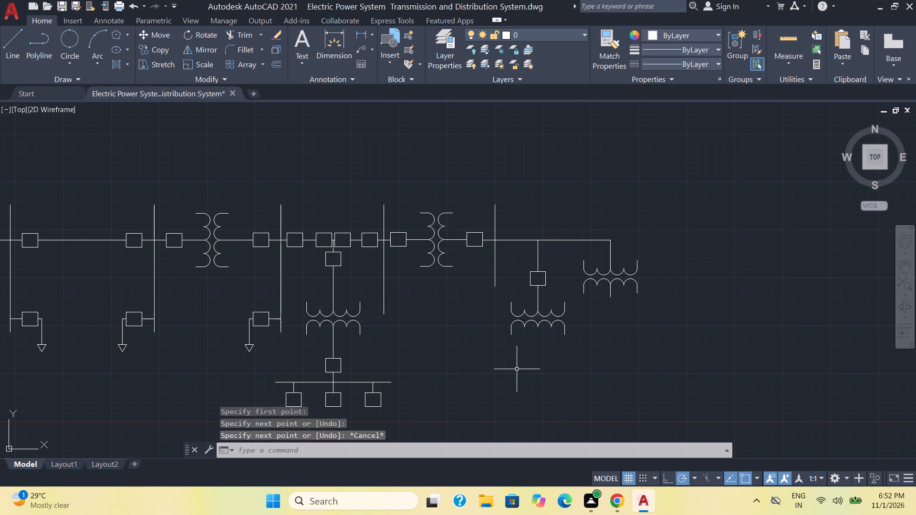
{"action": "middle_click_drag", "start_coordinate": [536, 407], "coordinate": [500, 353]}
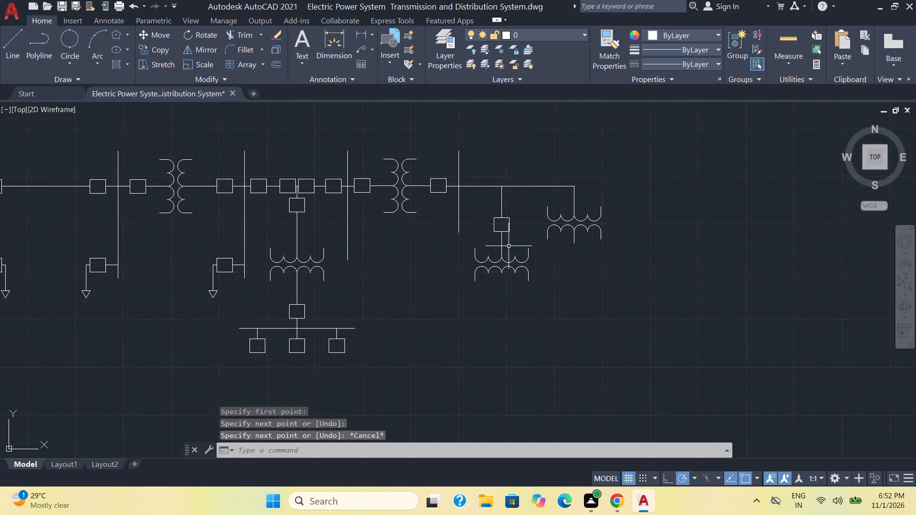
{"action": "left_click", "coordinate": [517, 241]}
{"action": "left_click", "coordinate": [485, 222]}
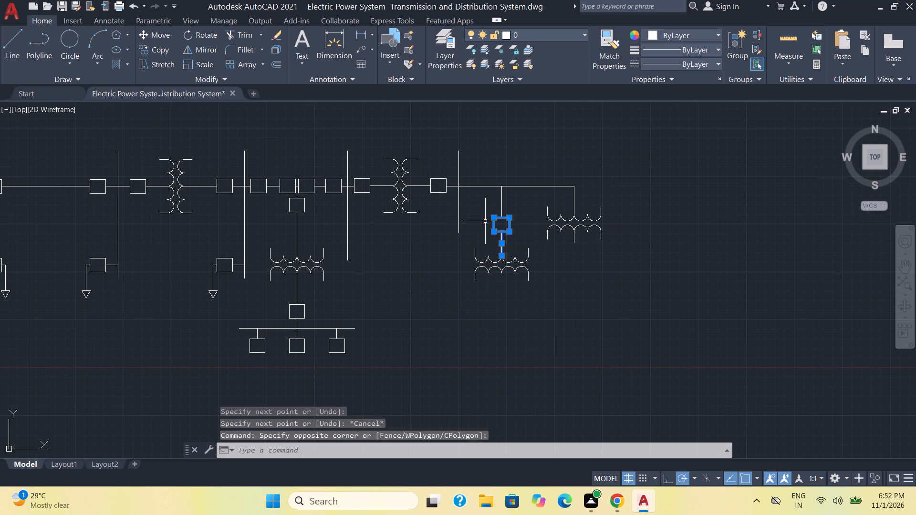
{"action": "left_click", "coordinate": [199, 51]}
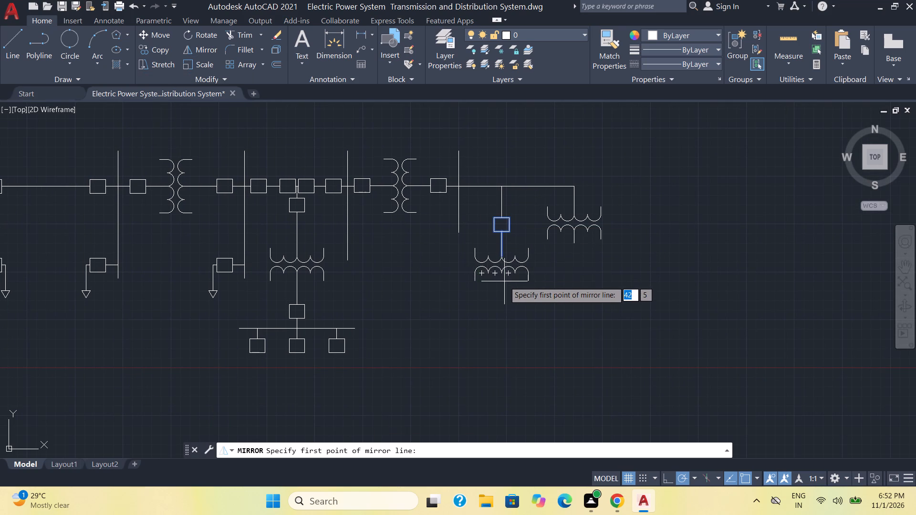
{"action": "scroll", "coordinate": [504, 282], "scroll_direction": "up", "scroll_amount": 3}
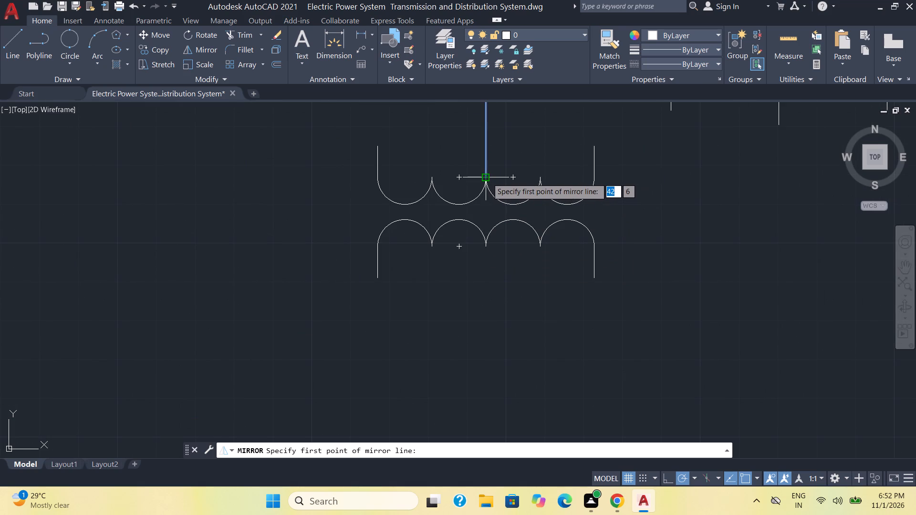
{"action": "left_click", "coordinate": [484, 215]}
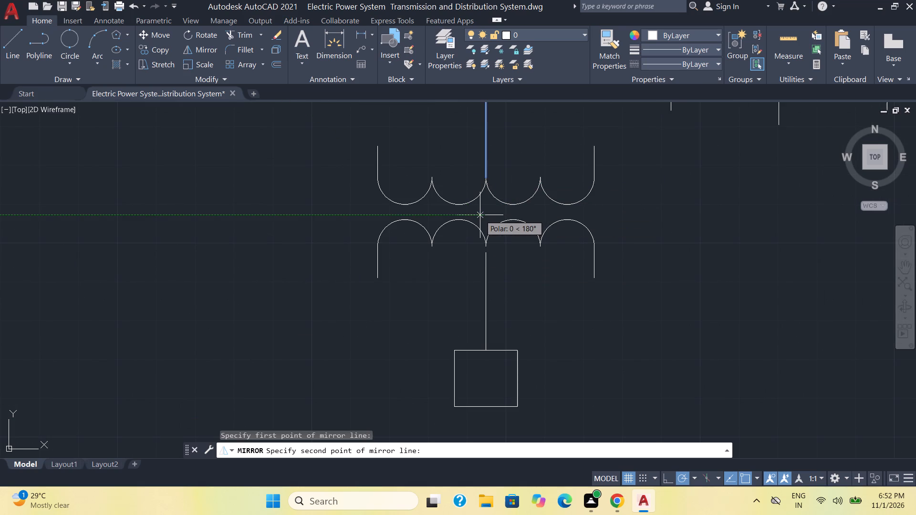
{"action": "left_click", "coordinate": [480, 215]}
{"action": "left_click_drag", "start_coordinate": [496, 259], "coordinate": [480, 215]}
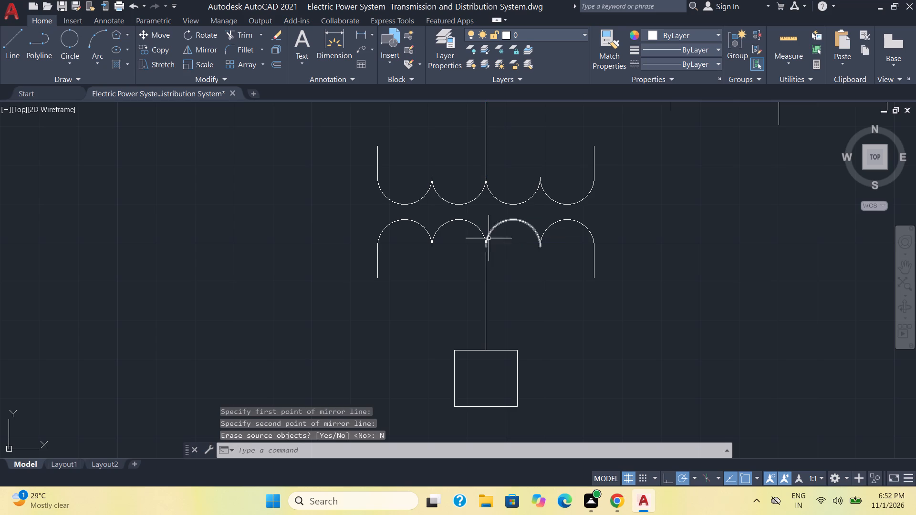
Draw a short vertical line closing the gap between the transformer's lower winding and the mirrored connecting line.
{"action": "left_click", "coordinate": [9, 47]}
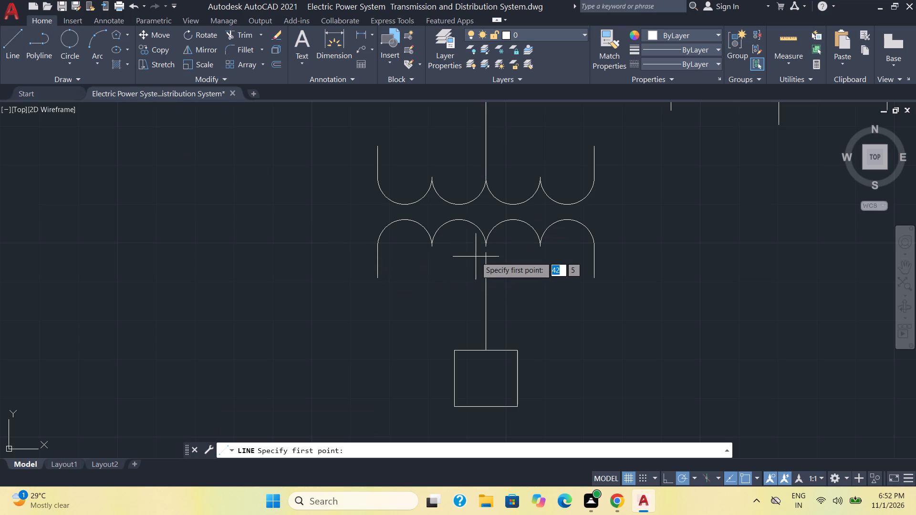
{"action": "left_click", "coordinate": [488, 256]}
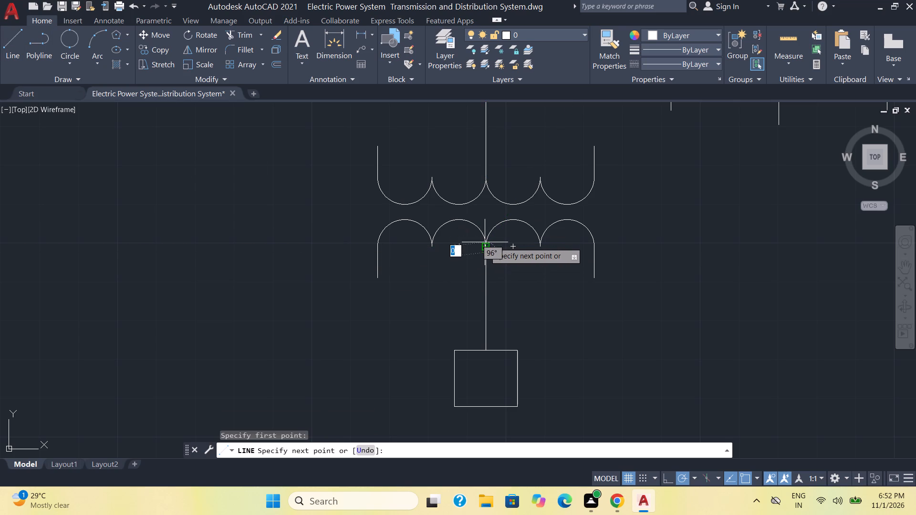
{"action": "left_click", "coordinate": [485, 242]}
{"action": "key", "text": "Escape"}
{"action": "scroll", "coordinate": [532, 317], "scroll_direction": "down", "scroll_amount": 1}
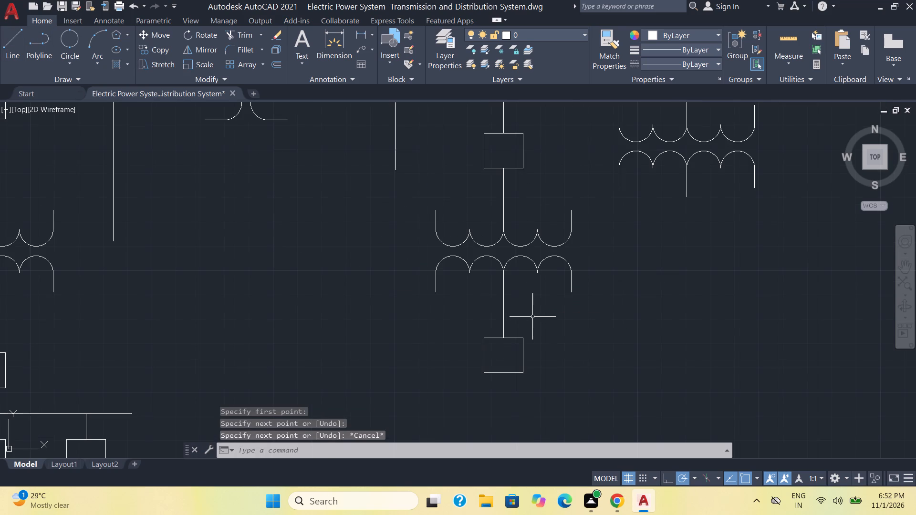
{"action": "middle_click_drag", "start_coordinate": [551, 361], "coordinate": [519, 272]}
{"action": "scroll", "coordinate": [519, 272], "scroll_direction": "down", "scroll_amount": 1}
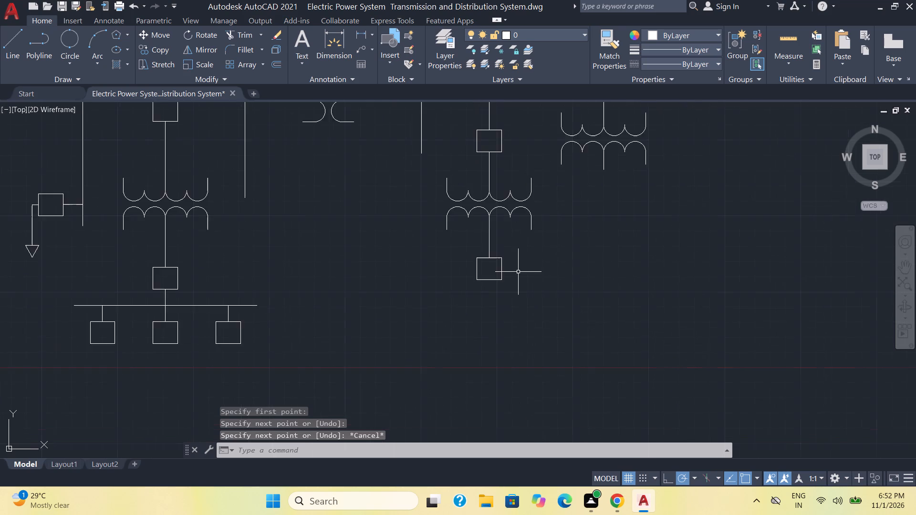
{"action": "scroll", "coordinate": [517, 272], "scroll_direction": "down", "scroll_amount": 1}
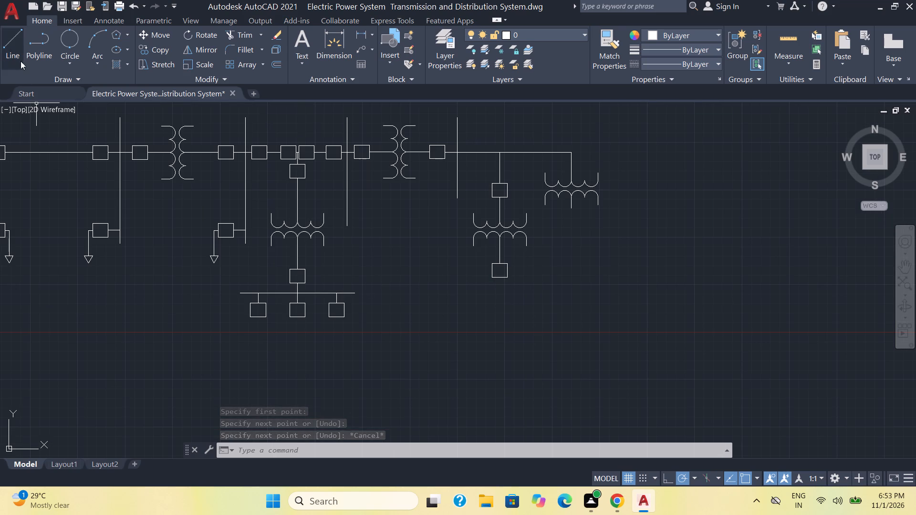
Draw a vertical line about 3 units down from the bottom of the lower breaker box on the nearer transformer branch.
{"action": "left_click", "coordinate": [14, 48]}
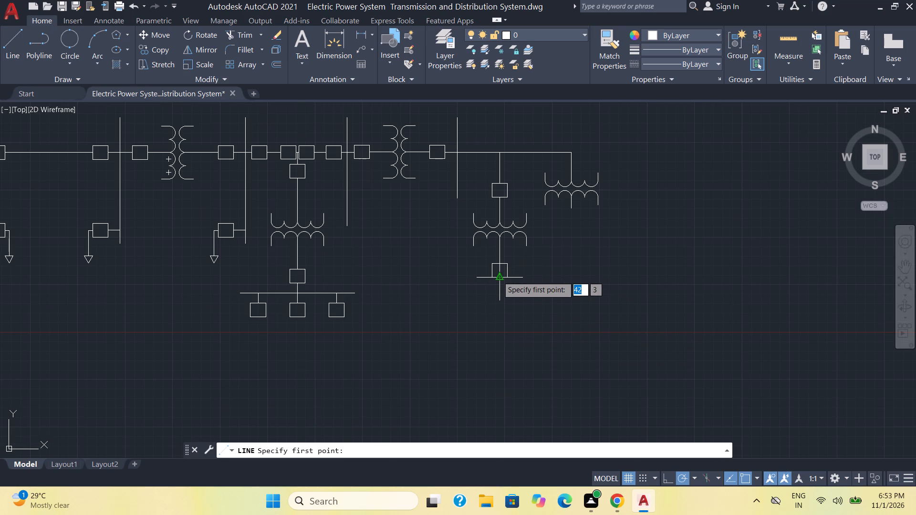
{"action": "left_click", "coordinate": [498, 276]}
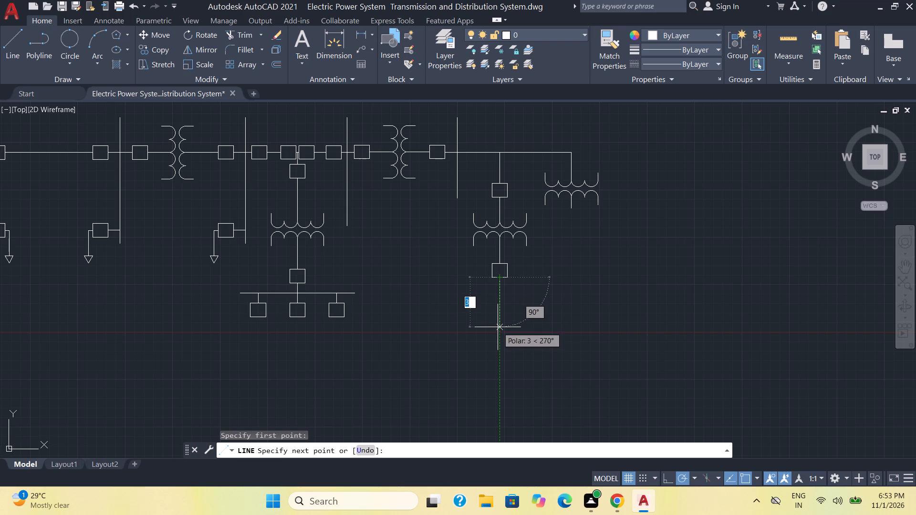
{"action": "left_click", "coordinate": [498, 327]}
{"action": "key", "text": "Escape"}
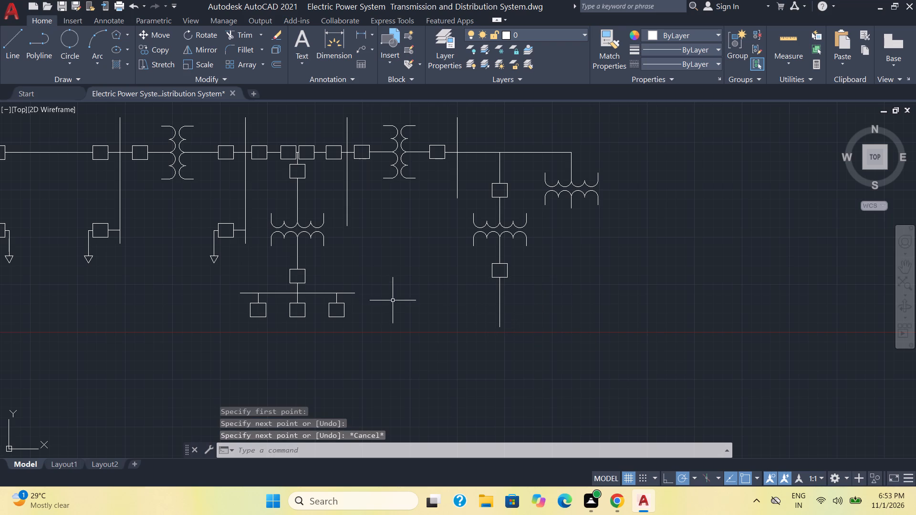
Draw a horizontal line across that vertical line, just below the breaker box, as wide as the transformer above.
{"action": "left_click", "coordinate": [12, 53]}
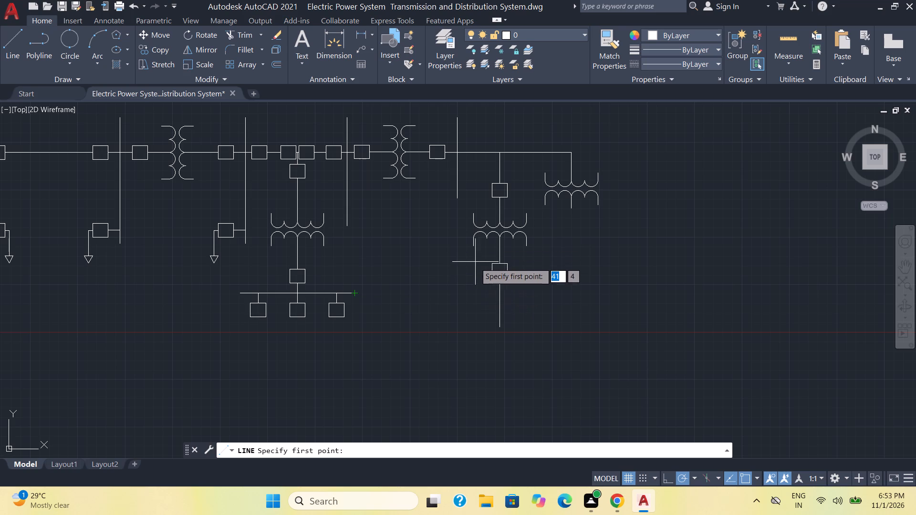
{"action": "left_click", "coordinate": [473, 294]}
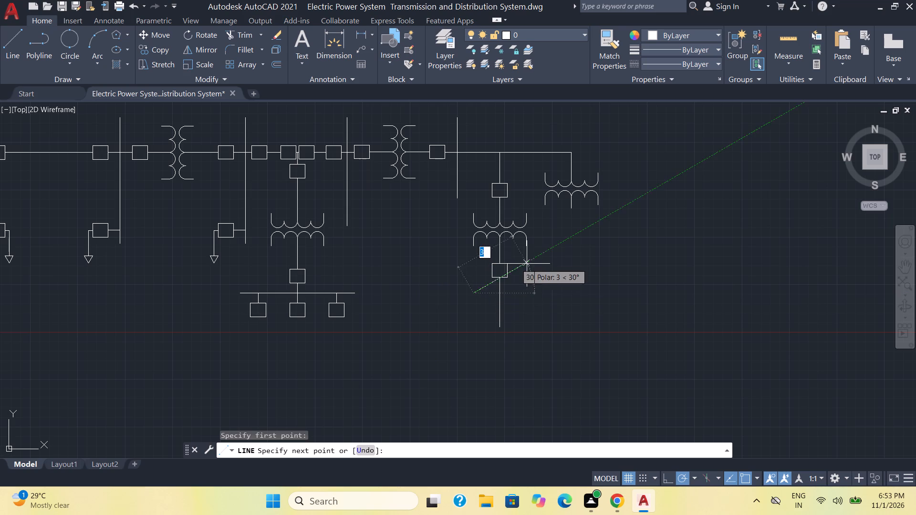
{"action": "left_click", "coordinate": [528, 294]}
{"action": "key", "text": "Escape"}
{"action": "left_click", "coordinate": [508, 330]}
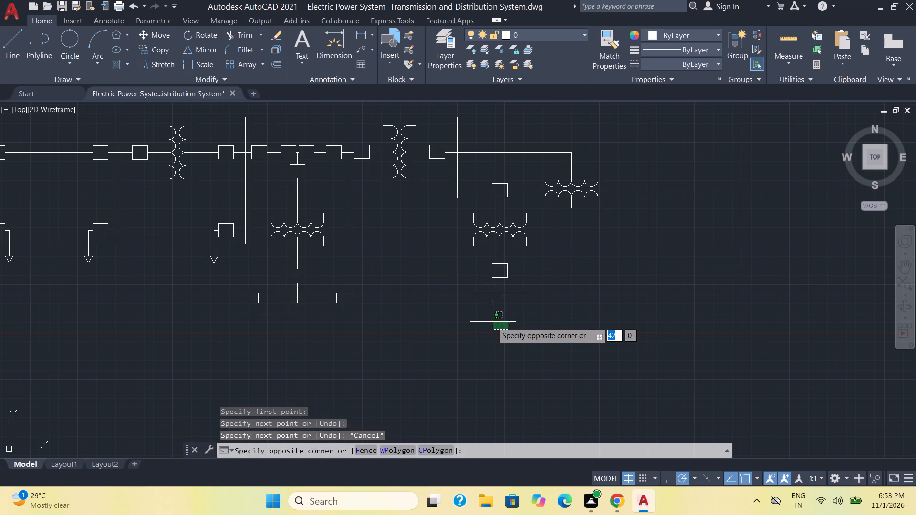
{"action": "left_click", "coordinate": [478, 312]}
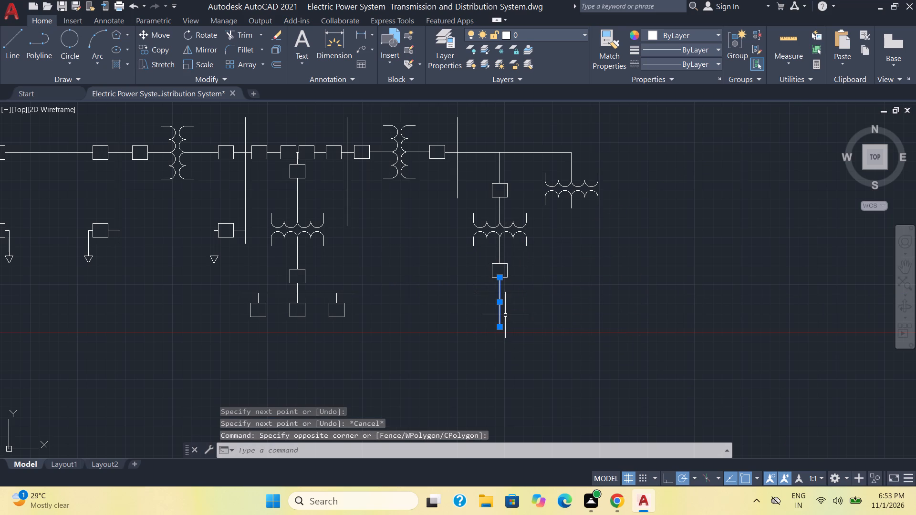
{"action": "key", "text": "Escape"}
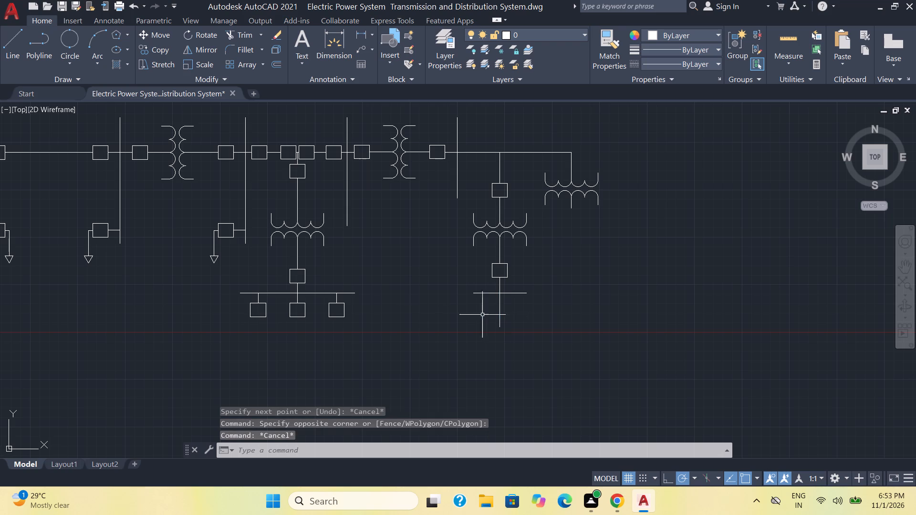
Draw a vertical line about 2 units down from each end of the horizontal line, ending level with the middle line.
{"action": "left_click", "coordinate": [13, 48]}
{"action": "left_click", "coordinate": [475, 294]}
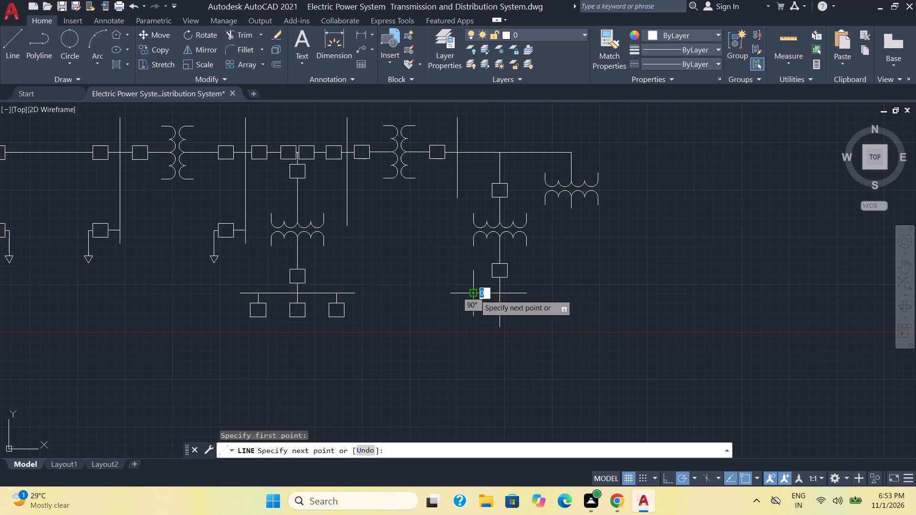
{"action": "left_click", "coordinate": [477, 328]}
{"action": "key", "text": "space"}
{"action": "key", "text": "space"}
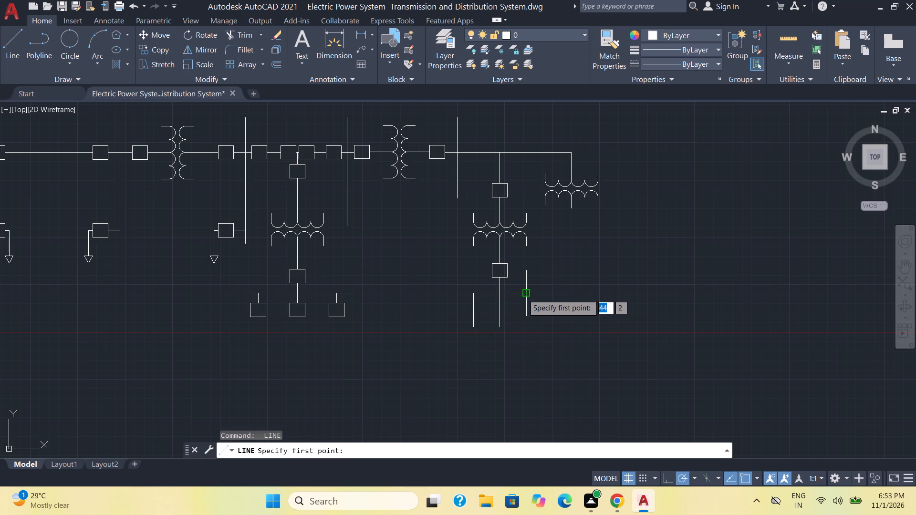
{"action": "left_click", "coordinate": [523, 294]}
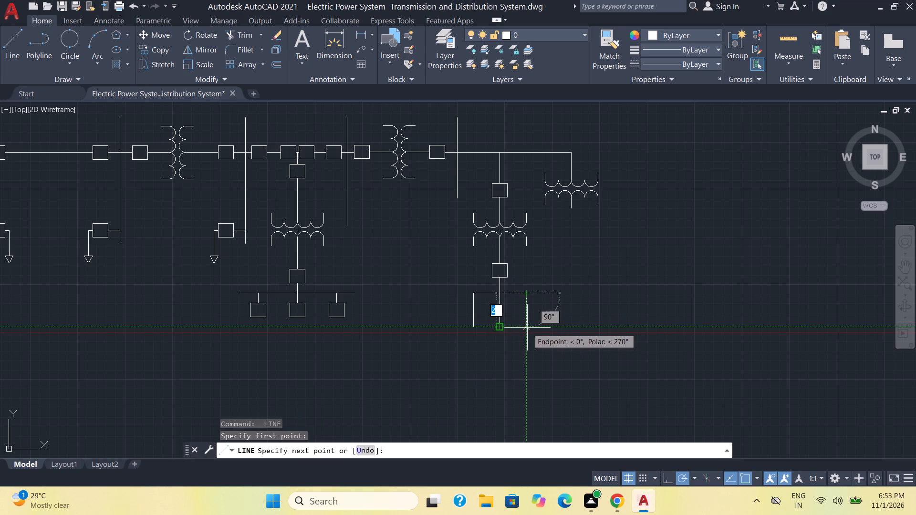
{"action": "left_click", "coordinate": [527, 328]}
{"action": "key", "text": "space"}
Draw a short vertical line down from the bottom of the leftmost breaker box under the original branch, ending level with the new branch's lines.
{"action": "key", "text": "space"}
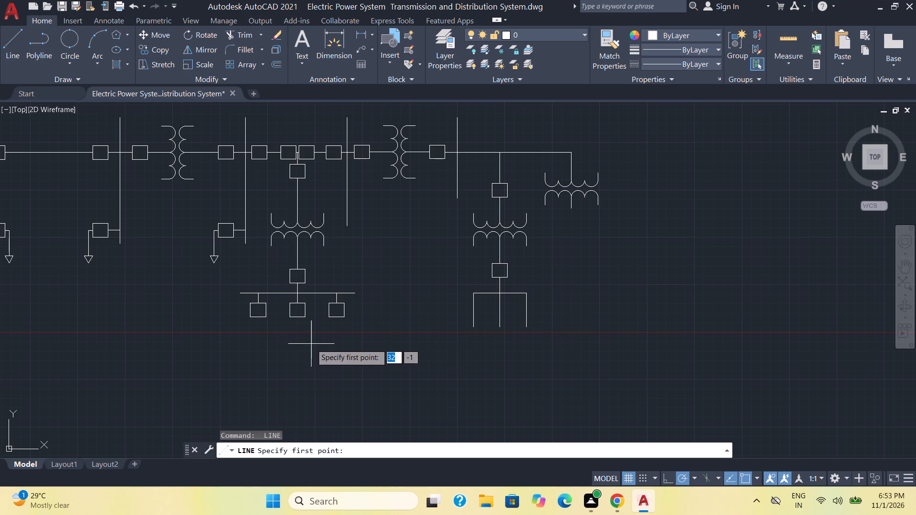
{"action": "scroll", "coordinate": [311, 344], "scroll_direction": "up", "scroll_amount": 1}
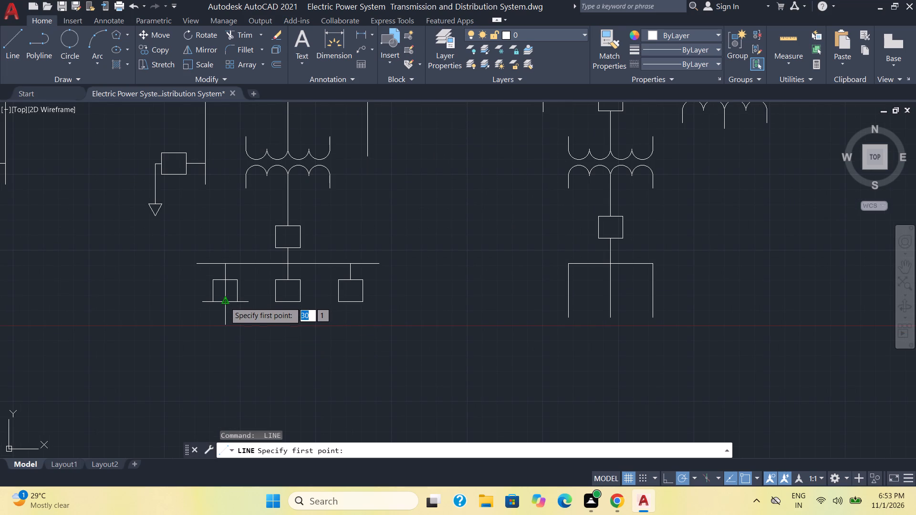
{"action": "left_click", "coordinate": [224, 299]}
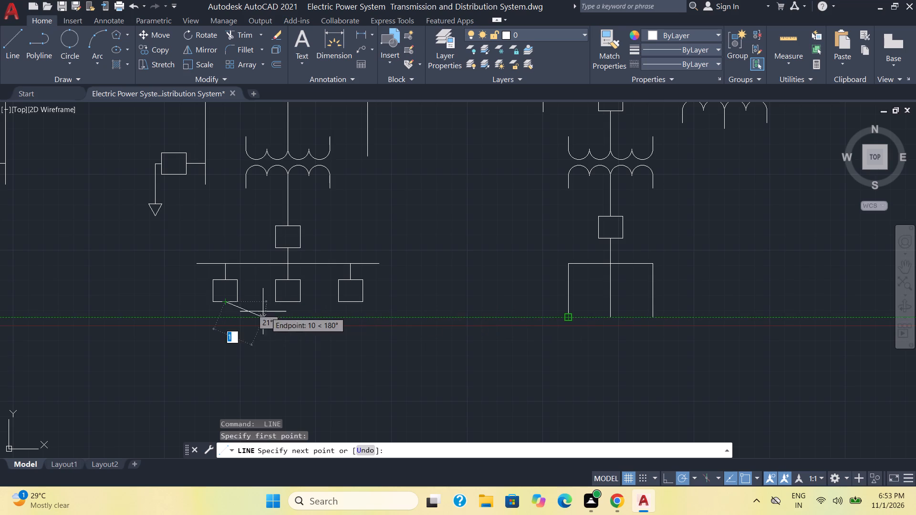
{"action": "left_click", "coordinate": [224, 319]}
{"action": "key", "text": "space"}
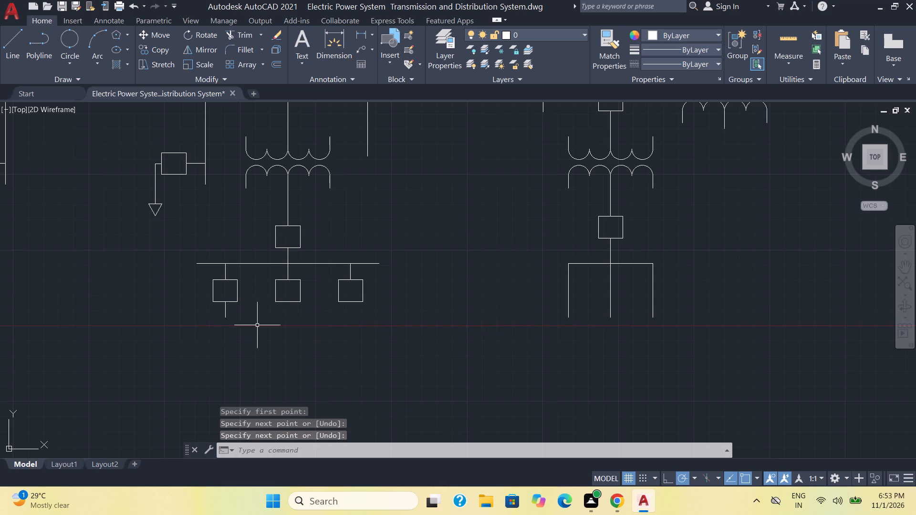
Copy that short vertical line to the bottoms of the other two breaker boxes in the same row.
{"action": "left_click", "coordinate": [239, 316]}
{"action": "left_click", "coordinate": [216, 312]}
{"action": "left_click", "coordinate": [162, 49]}
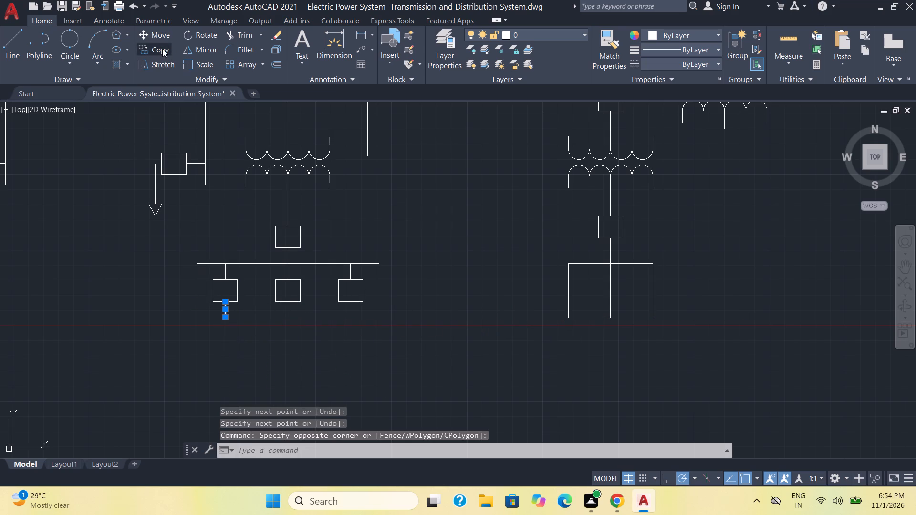
{"action": "left_click", "coordinate": [225, 306]}
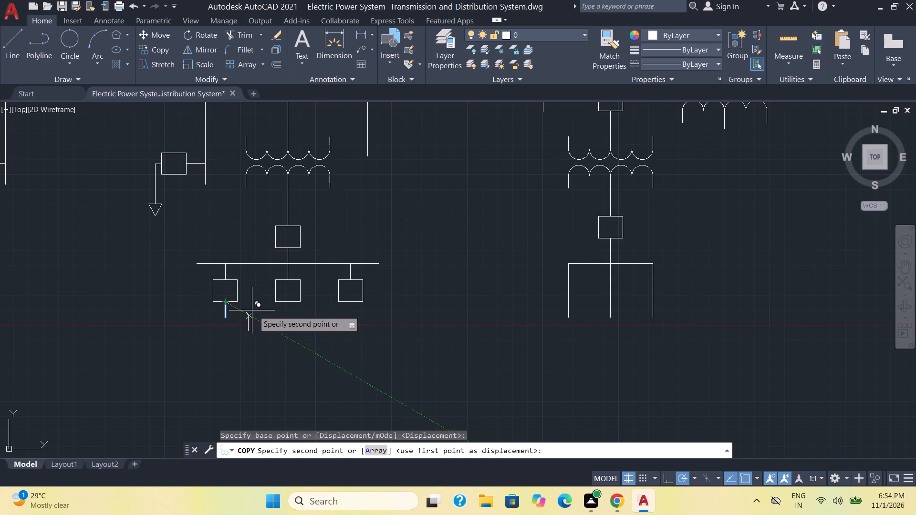
{"action": "left_click", "coordinate": [284, 301]}
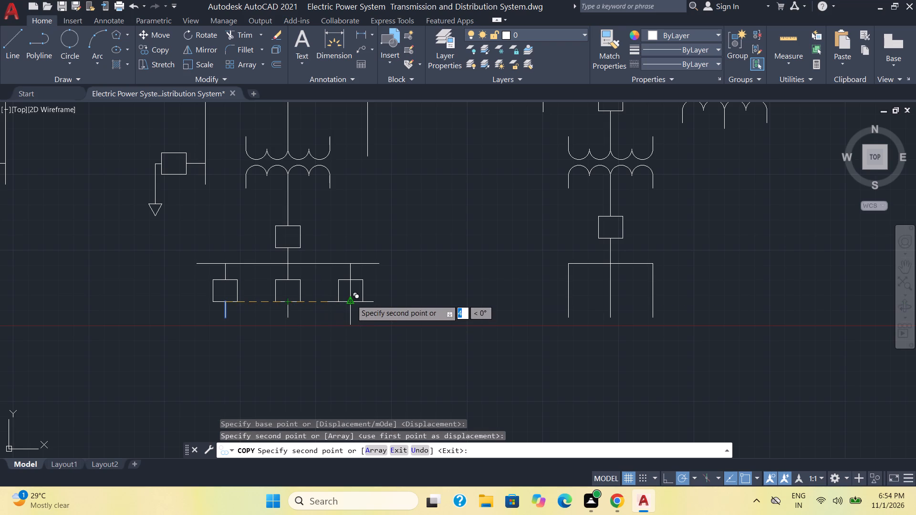
{"action": "left_click", "coordinate": [351, 299]}
{"action": "key", "text": "Escape"}
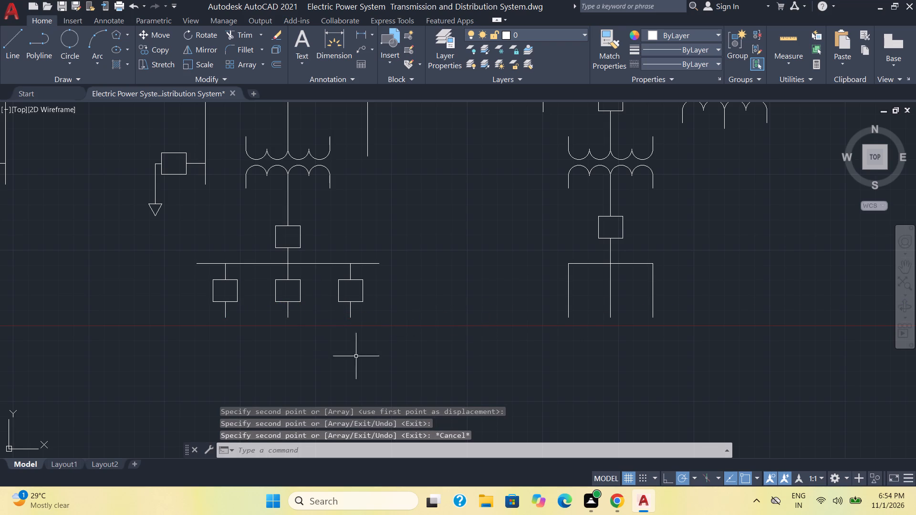
Extend the farther transformer's lower stub with a vertical line down to about the level of the nearer branch's lower breaker box.
{"action": "scroll", "coordinate": [390, 358], "scroll_direction": "down", "scroll_amount": 1}
{"action": "middle_click_drag", "start_coordinate": [432, 369], "coordinate": [431, 351]}
{"action": "left_click", "coordinate": [10, 47]}
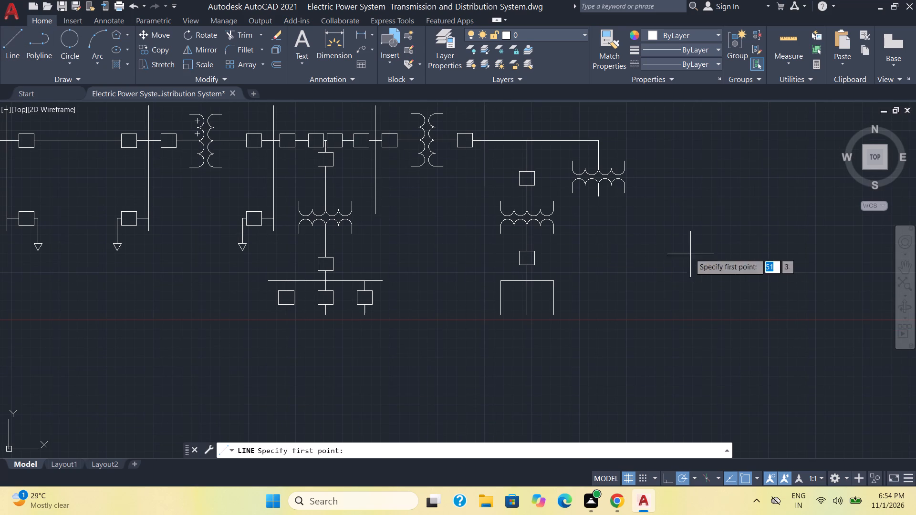
{"action": "left_click", "coordinate": [599, 197]}
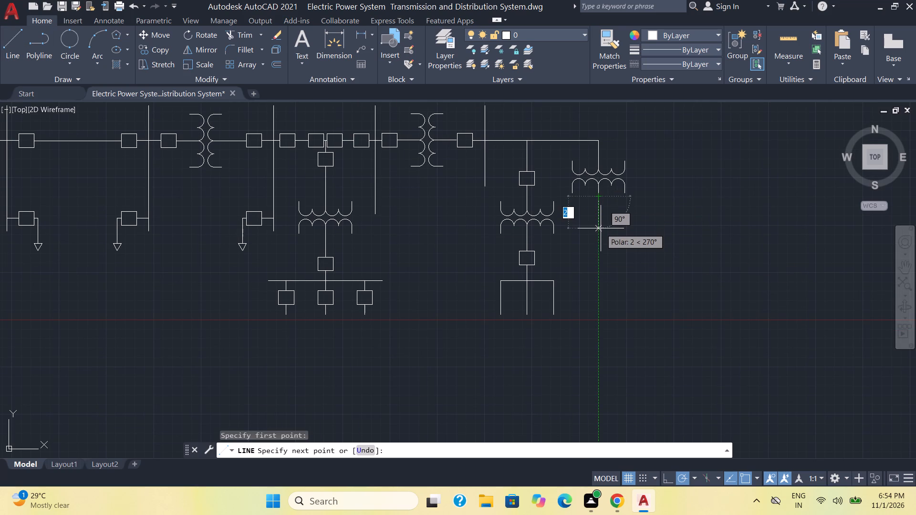
{"action": "left_click", "coordinate": [598, 253]}
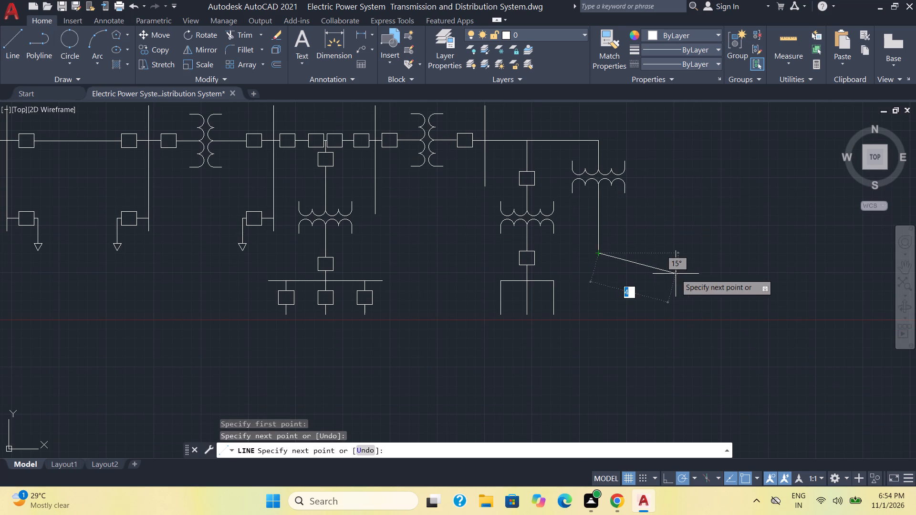
{"action": "key", "text": "Escape"}
Save the drawing.
{"action": "scroll", "coordinate": [659, 304], "scroll_direction": "down", "scroll_amount": 1}
{"action": "key", "text": "ctrl+s"}
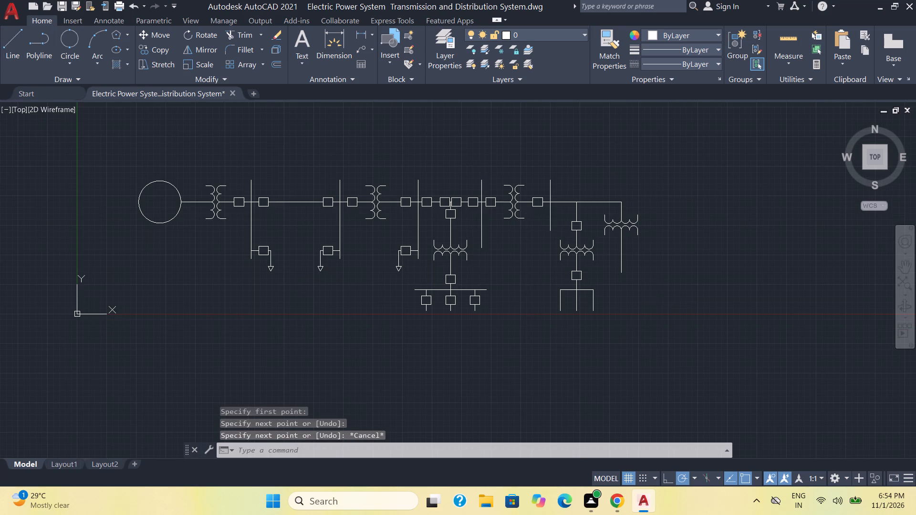
Copy the load arrowhead from the nearest existing feeder to the ends of the three lines below the original branch's breaker boxes.
{"action": "middle_click_drag", "start_coordinate": [647, 321], "coordinate": [577, 299]}
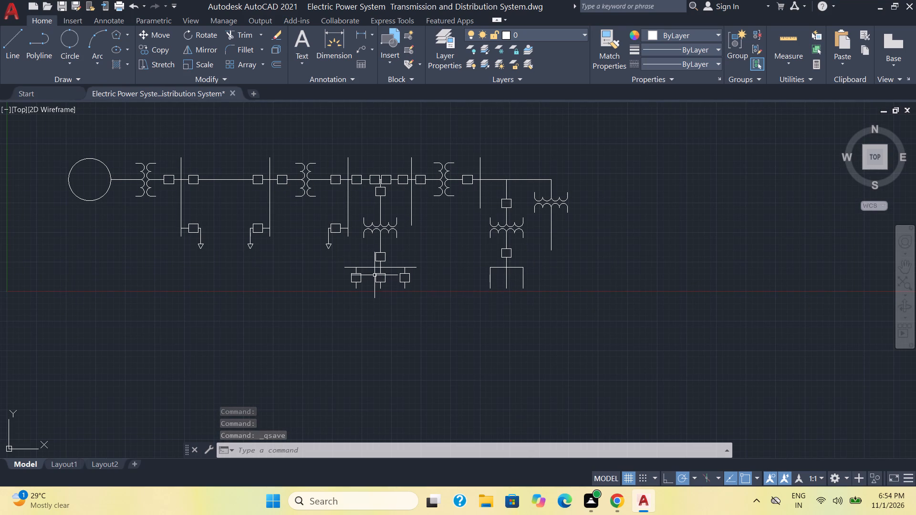
{"action": "left_click", "coordinate": [331, 248]}
{"action": "left_click", "coordinate": [152, 44]}
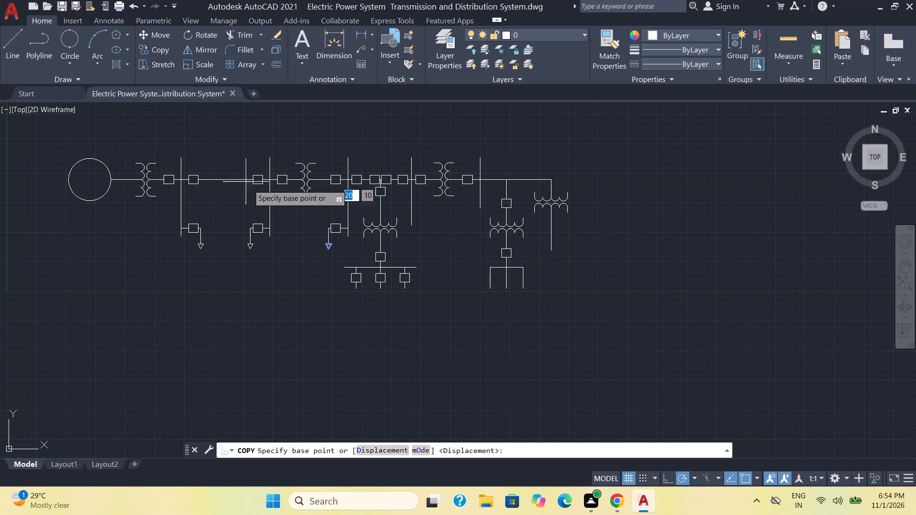
{"action": "scroll", "coordinate": [318, 250], "scroll_direction": "up", "scroll_amount": 3}
{"action": "left_click", "coordinate": [347, 221]}
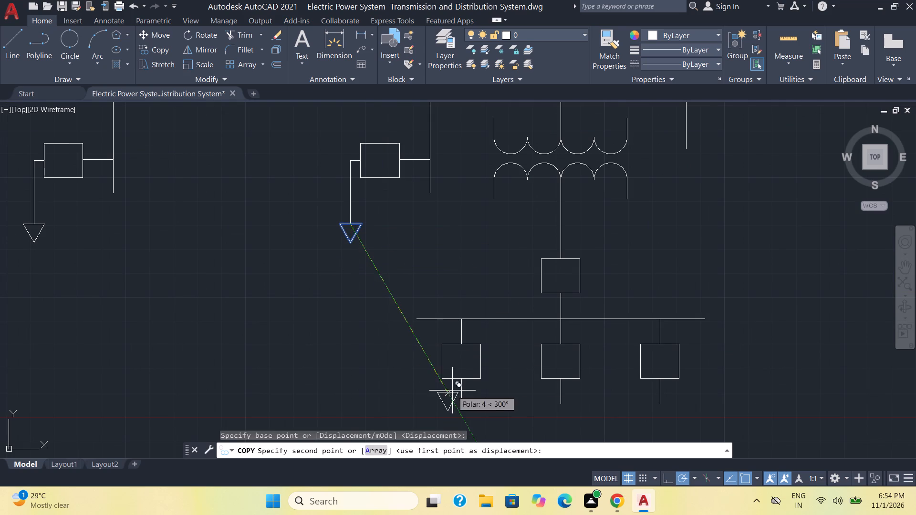
{"action": "left_click", "coordinate": [462, 404]}
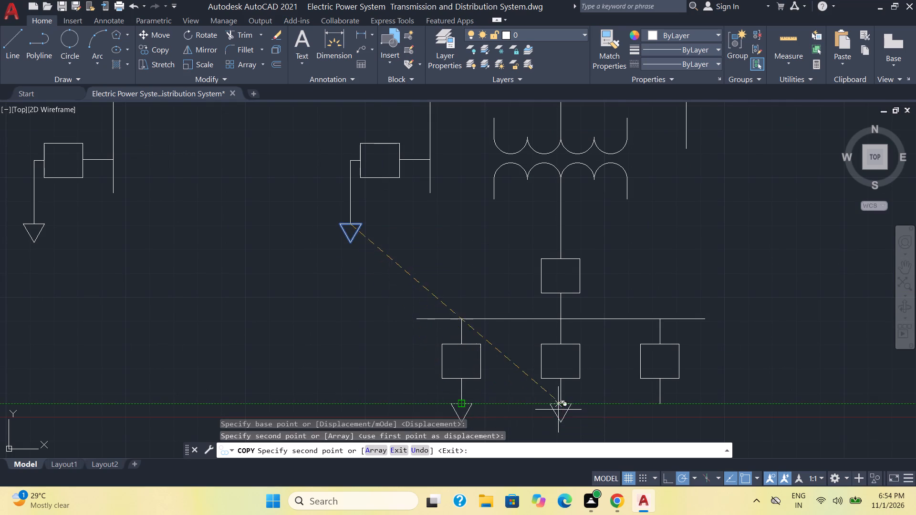
{"action": "left_click", "coordinate": [561, 406]}
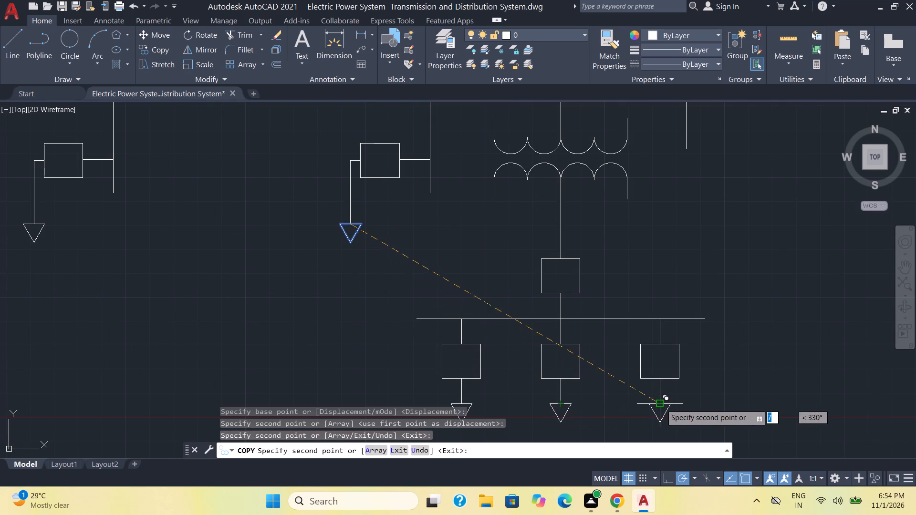
{"action": "left_click", "coordinate": [661, 404]}
Place further arrowhead copies at the ends of the nearer new branch's three lines and the farther transformer's vertical line.
{"action": "scroll", "coordinate": [716, 393], "scroll_direction": "down", "scroll_amount": 1}
{"action": "middle_click_drag", "start_coordinate": [717, 393], "coordinate": [504, 318]}
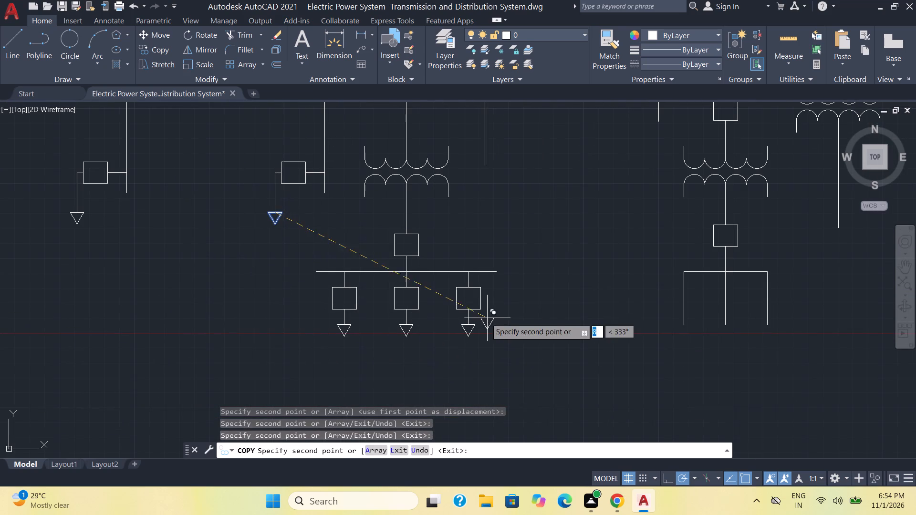
{"action": "left_click", "coordinate": [680, 326]}
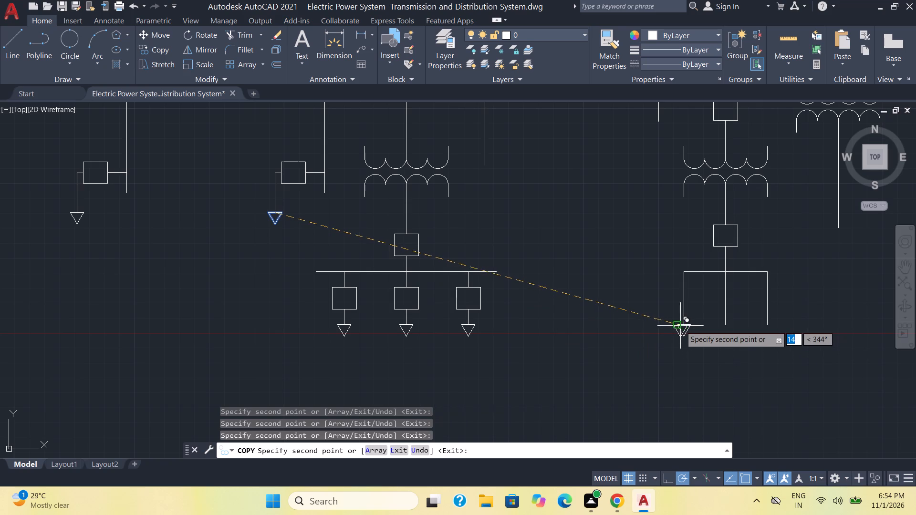
{"action": "left_click", "coordinate": [725, 325]}
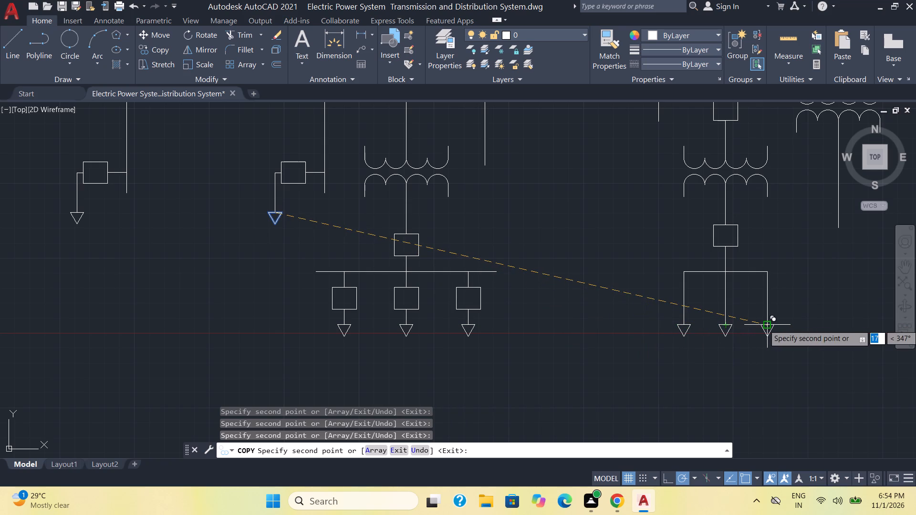
{"action": "left_click", "coordinate": [770, 325]}
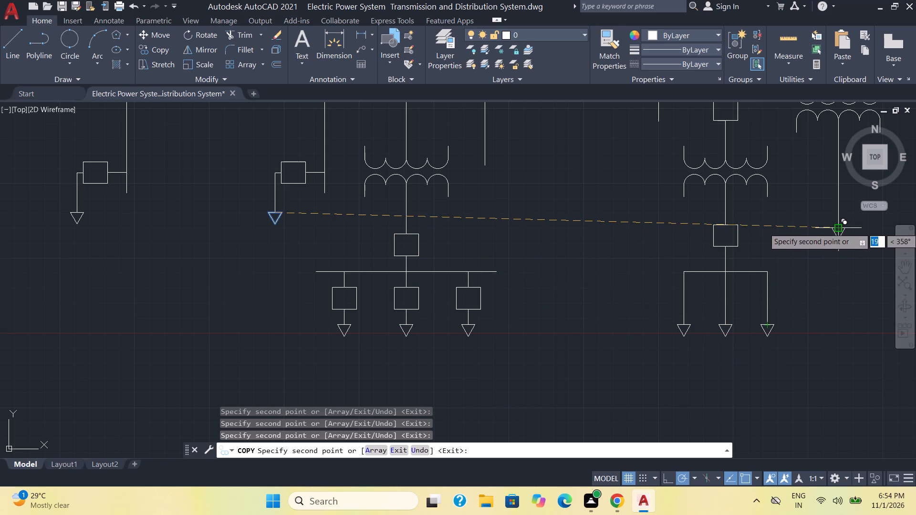
{"action": "left_click", "coordinate": [836, 227]}
{"action": "key", "text": "Escape"}
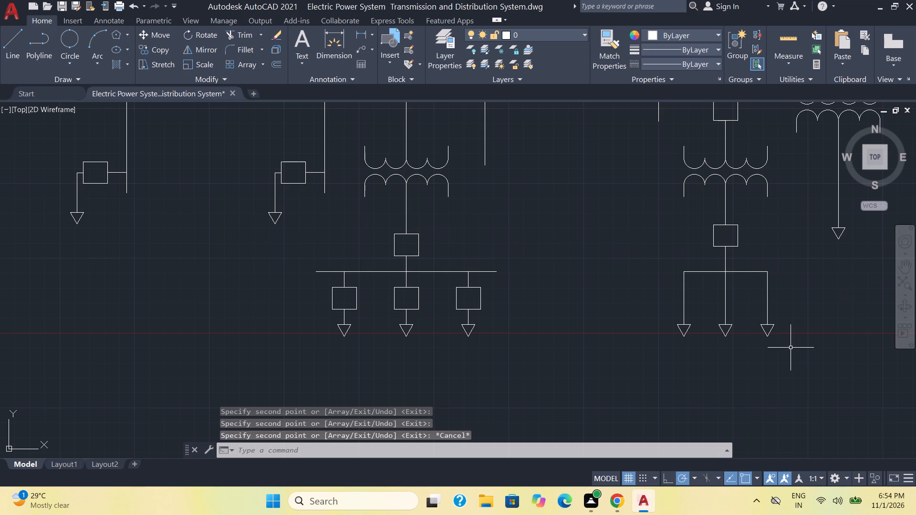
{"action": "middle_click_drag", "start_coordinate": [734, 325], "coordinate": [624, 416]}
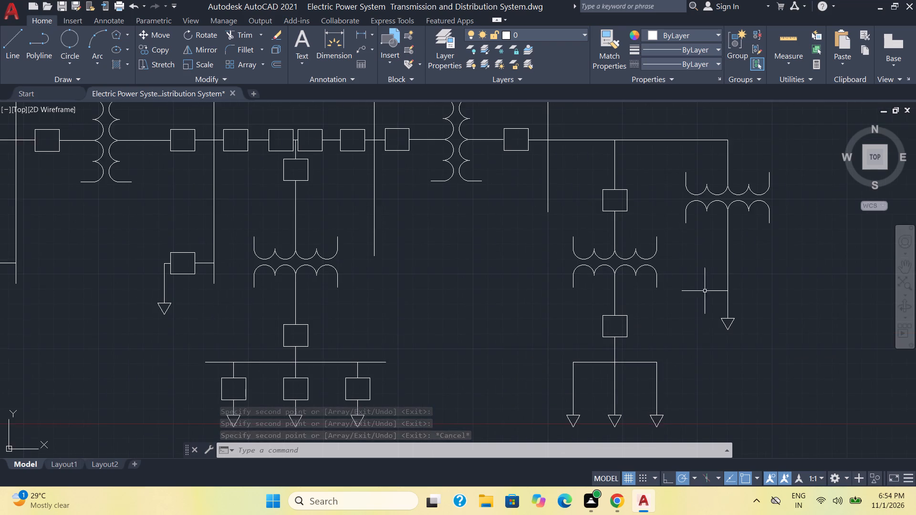
Draw three service lines from the small house's roof corner, mid-roof end and ridge end to the bottom of the last pole's curved drop.
{"action": "scroll", "coordinate": [775, 216], "scroll_direction": "down", "scroll_amount": 2}
{"action": "middle_click_drag", "start_coordinate": [784, 155], "coordinate": [635, 360]}
{"action": "scroll", "coordinate": [614, 270], "scroll_direction": "up", "scroll_amount": 2}
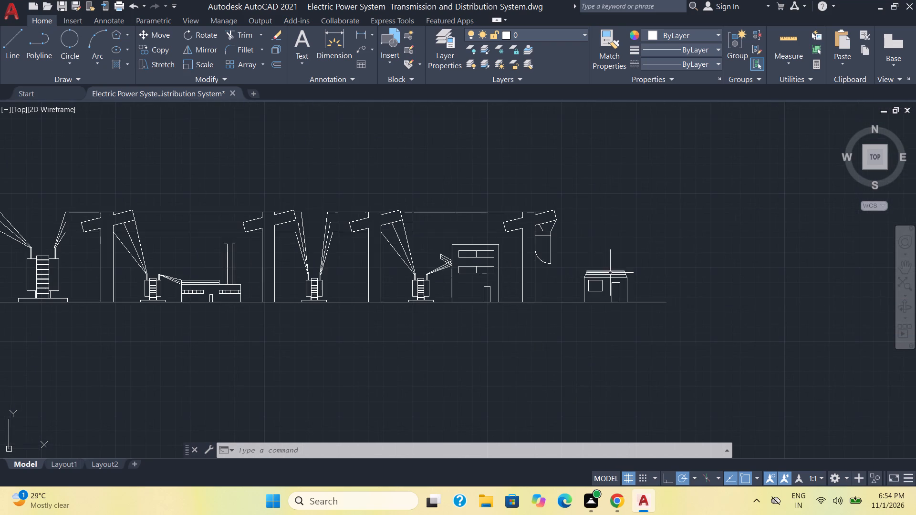
{"action": "scroll", "coordinate": [603, 254], "scroll_direction": "up", "scroll_amount": 2}
{"action": "middle_click_drag", "start_coordinate": [603, 254], "coordinate": [617, 215]}
{"action": "scroll", "coordinate": [604, 216], "scroll_direction": "up", "scroll_amount": 1}
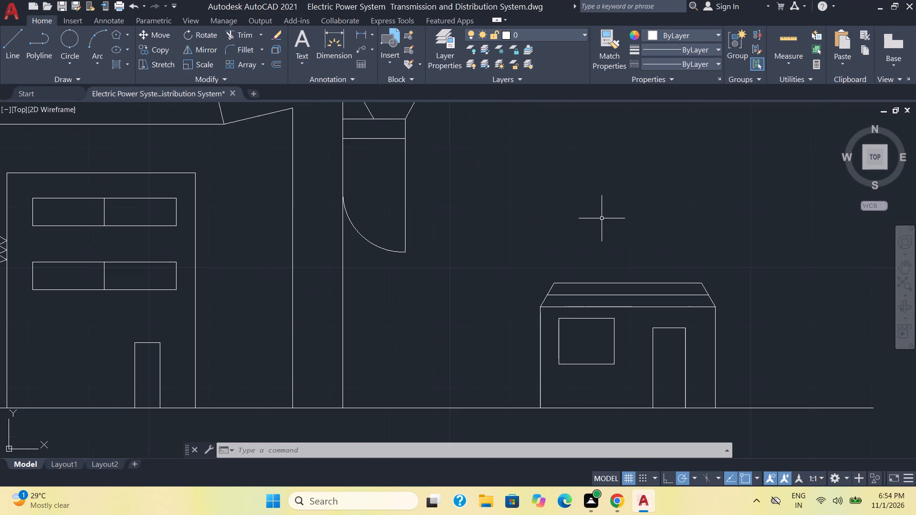
{"action": "left_click", "coordinate": [5, 45]}
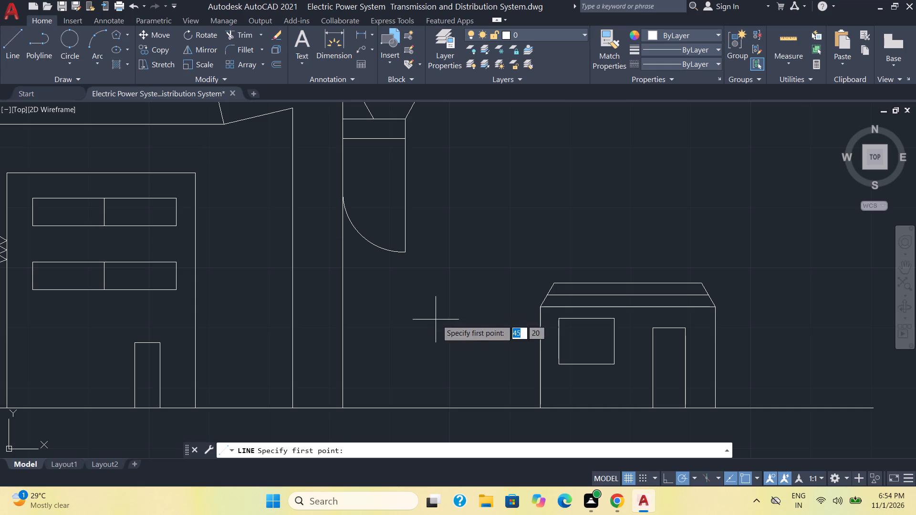
{"action": "left_click", "coordinate": [537, 307]}
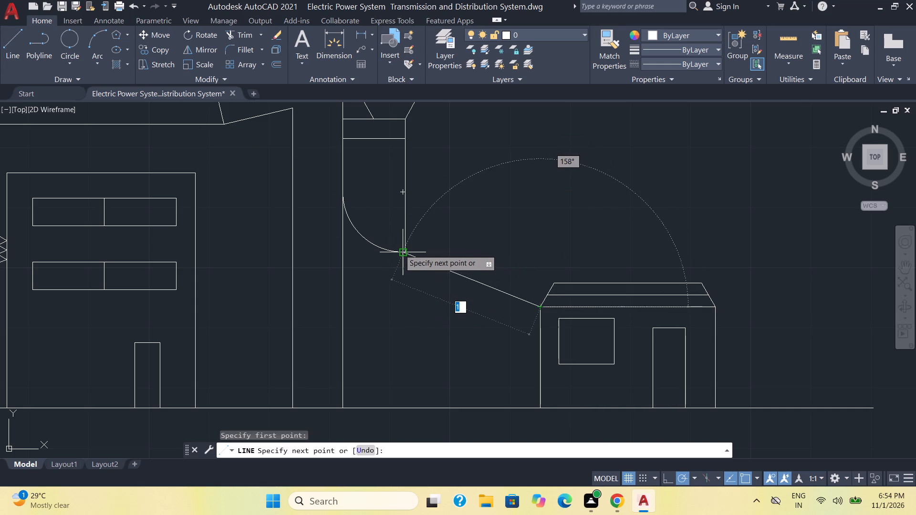
{"action": "left_click", "coordinate": [403, 253]}
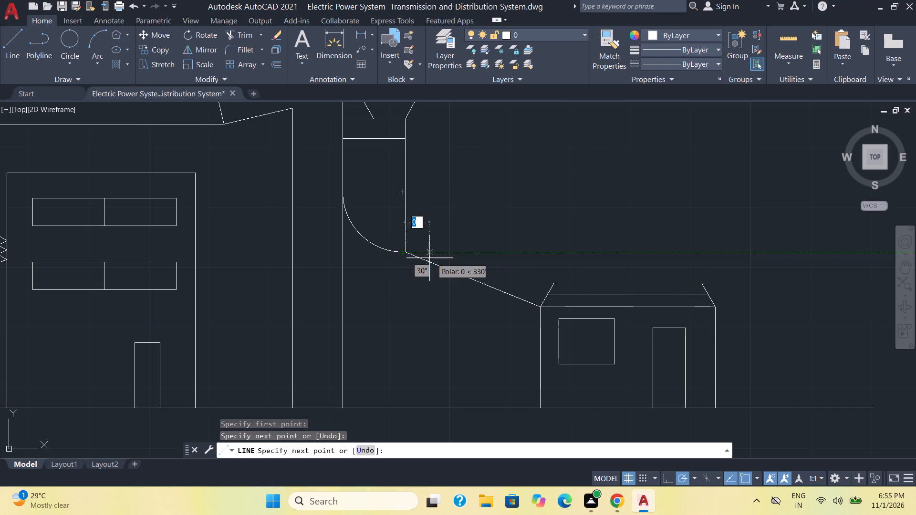
{"action": "key", "text": "space"}
{"action": "key", "text": "space"}
{"action": "left_click", "coordinate": [545, 295]}
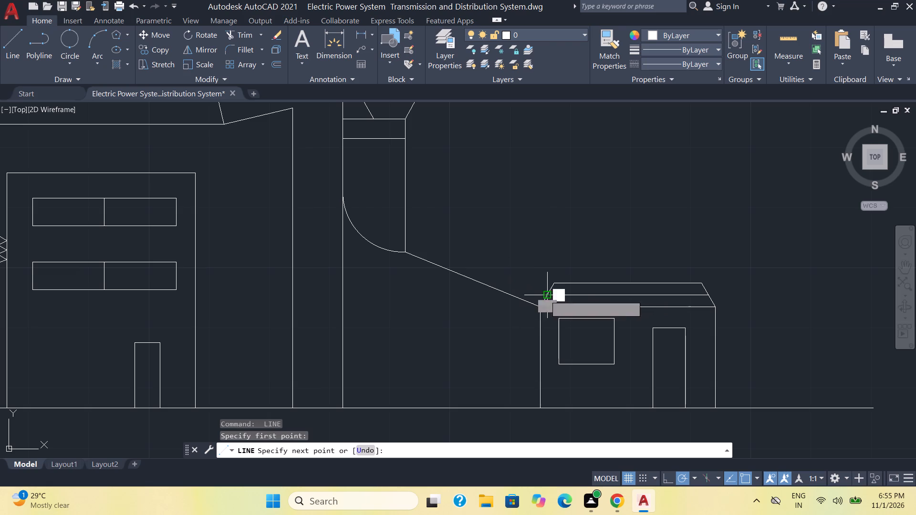
{"action": "left_click", "coordinate": [402, 251]}
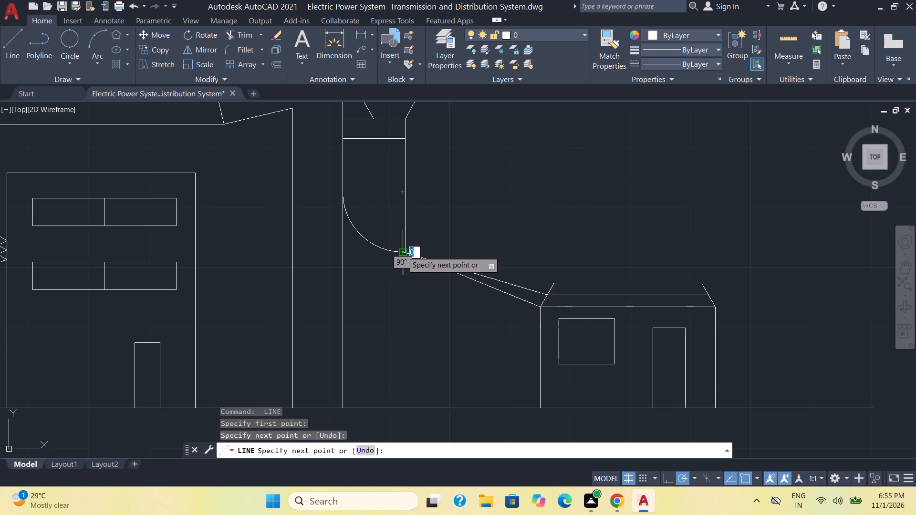
{"action": "key", "text": "space"}
{"action": "key", "text": "space"}
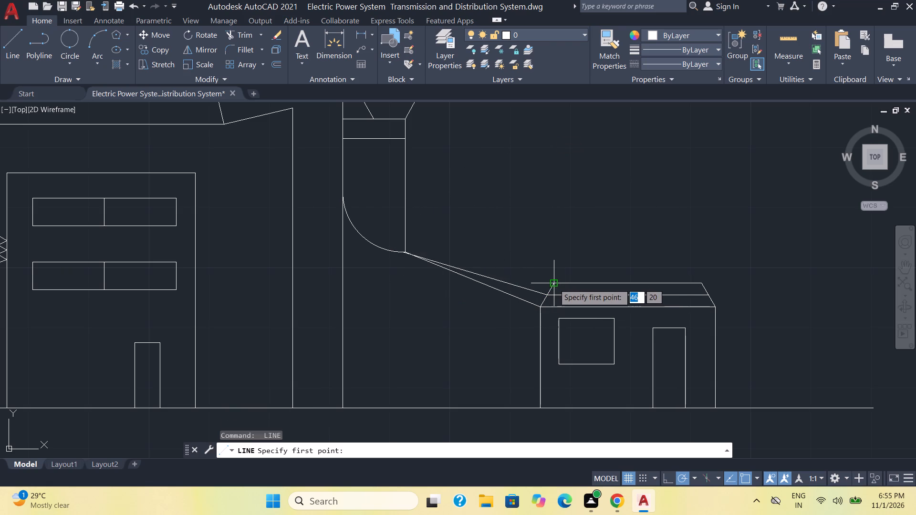
{"action": "left_click", "coordinate": [554, 284]}
{"action": "left_click", "coordinate": [403, 250]}
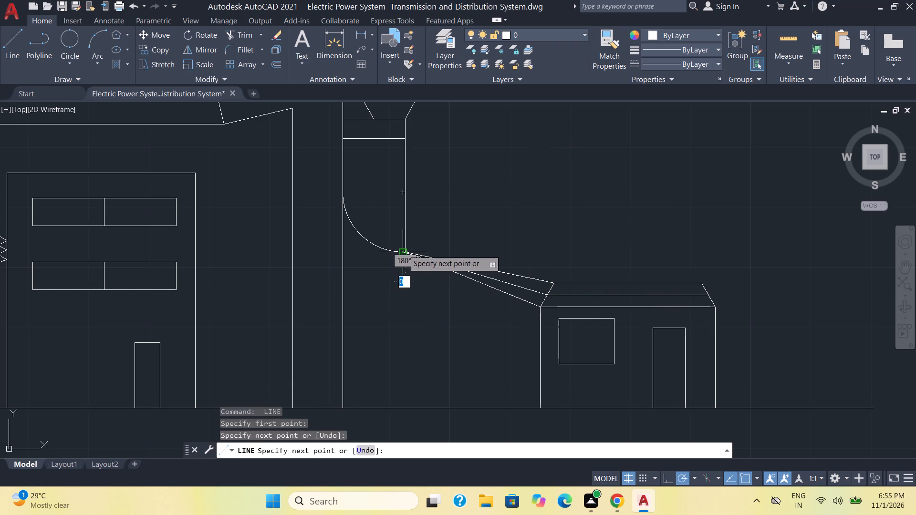
{"action": "key", "text": "space"}
Save the drawing.
{"action": "scroll", "coordinate": [541, 291], "scroll_direction": "down", "scroll_amount": 3}
{"action": "scroll", "coordinate": [581, 355], "scroll_direction": "down", "scroll_amount": 1}
{"action": "middle_click_drag", "start_coordinate": [582, 362], "coordinate": [596, 277]}
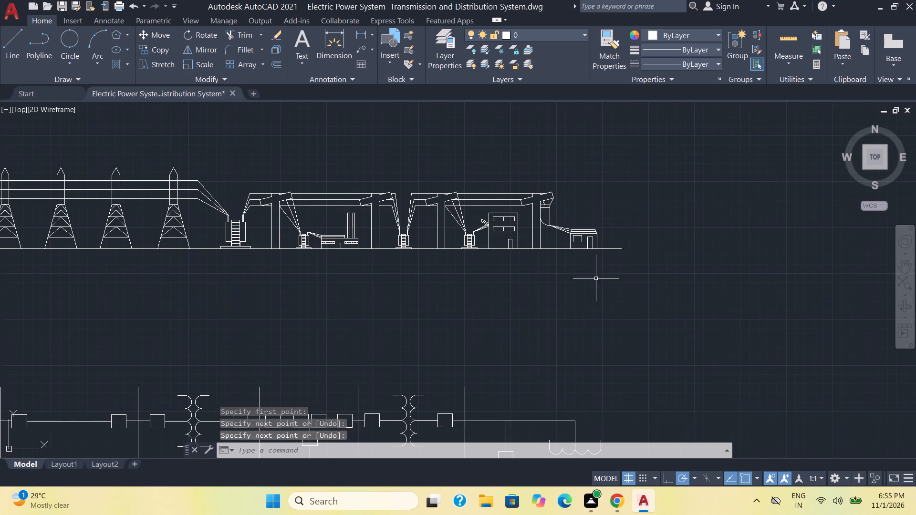
{"action": "key", "text": "ctrl+z"}
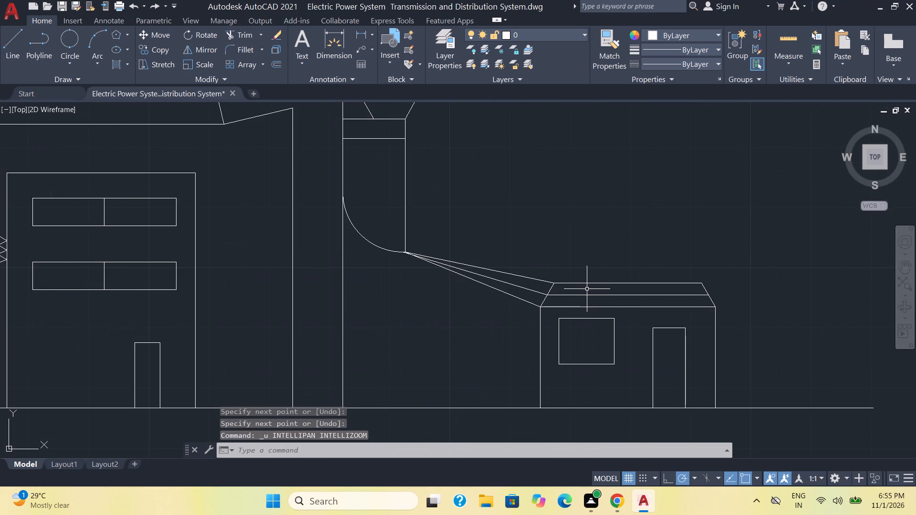
{"action": "key", "text": "ctrl+s"}
Copy the third feeder's vertical line and arrowhead to above the last in-line transformer and to the open space below it.
{"action": "scroll", "coordinate": [578, 304], "scroll_direction": "down", "scroll_amount": 3}
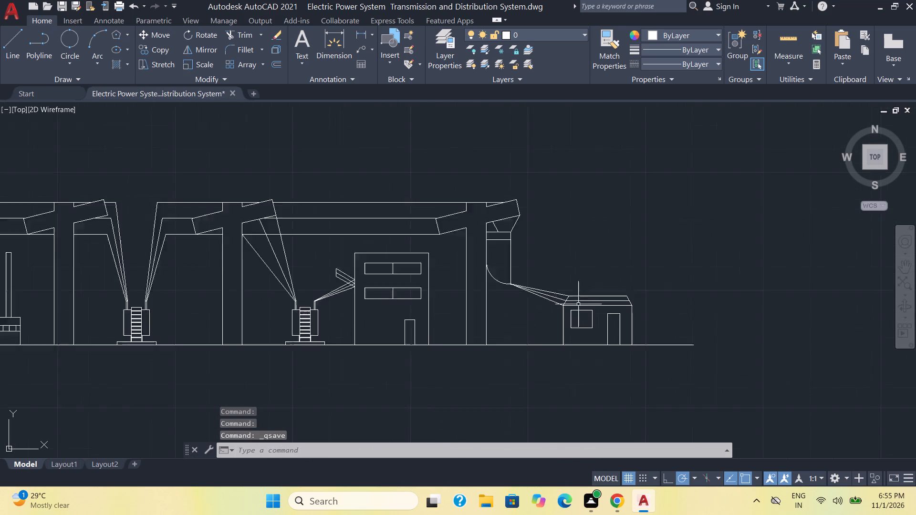
{"action": "middle_click_drag", "start_coordinate": [565, 376], "coordinate": [594, 238]}
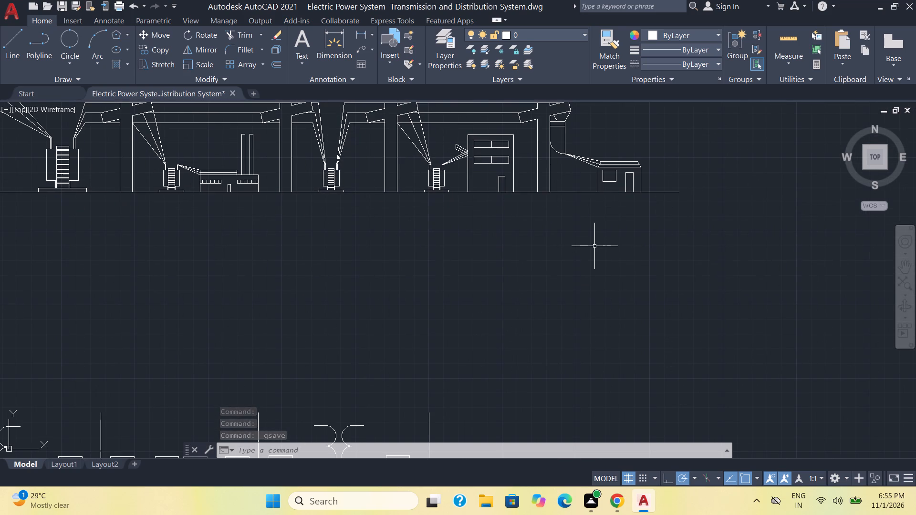
{"action": "middle_click_drag", "start_coordinate": [558, 265], "coordinate": [564, 230]}
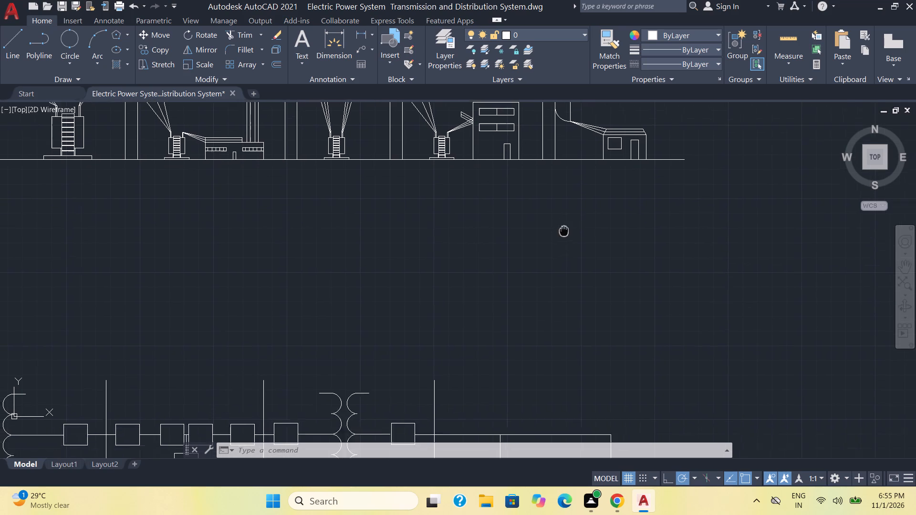
{"action": "middle_click_drag", "start_coordinate": [564, 230], "coordinate": [565, 223]}
{"action": "scroll", "coordinate": [478, 245], "scroll_direction": "down", "scroll_amount": 1}
{"action": "middle_click_drag", "start_coordinate": [510, 304], "coordinate": [538, 199]}
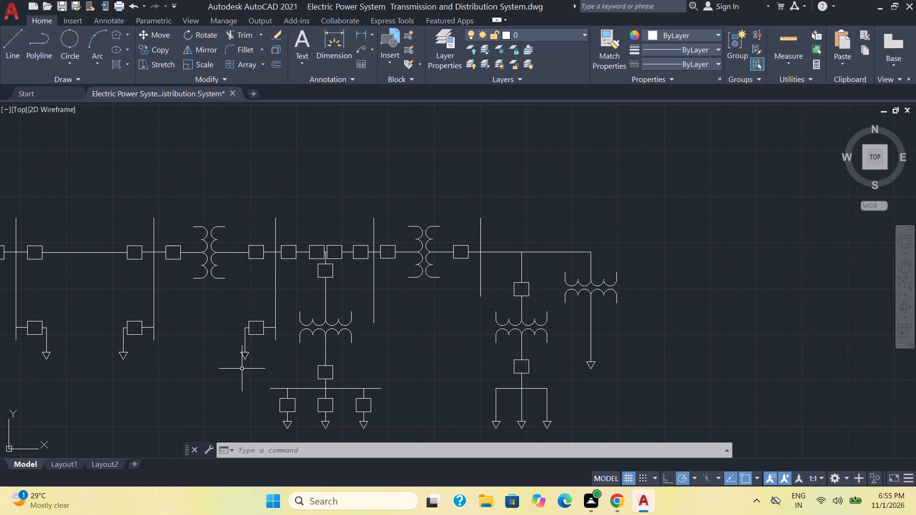
{"action": "left_click", "coordinate": [259, 371]}
{"action": "left_click", "coordinate": [220, 347]}
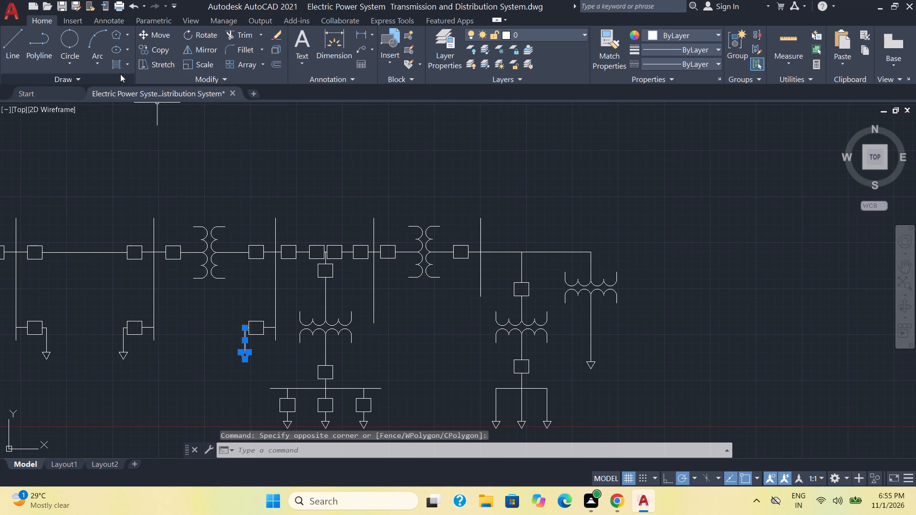
{"action": "left_click", "coordinate": [150, 50]}
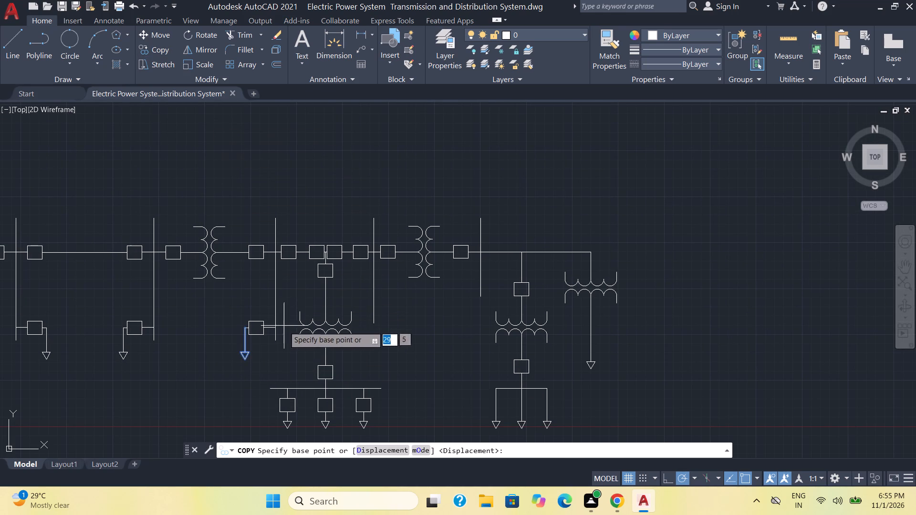
{"action": "left_click", "coordinate": [242, 331]}
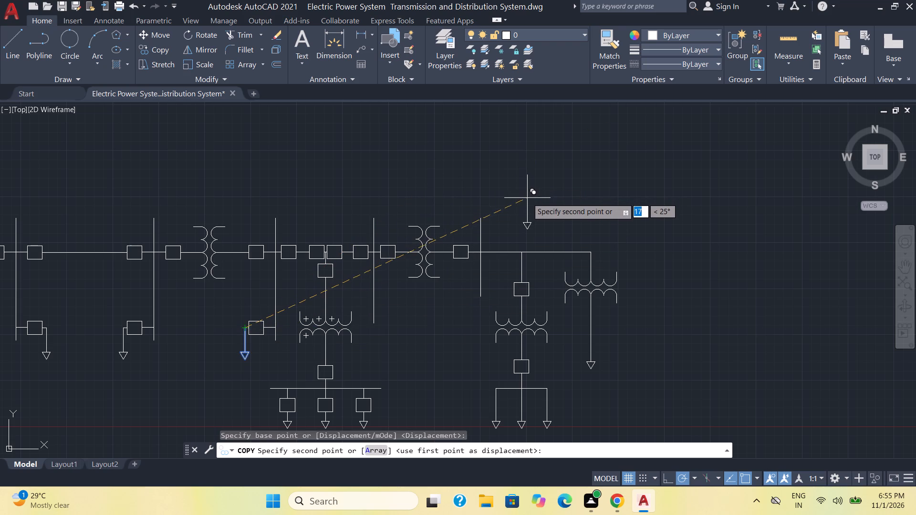
{"action": "left_click", "coordinate": [426, 185]}
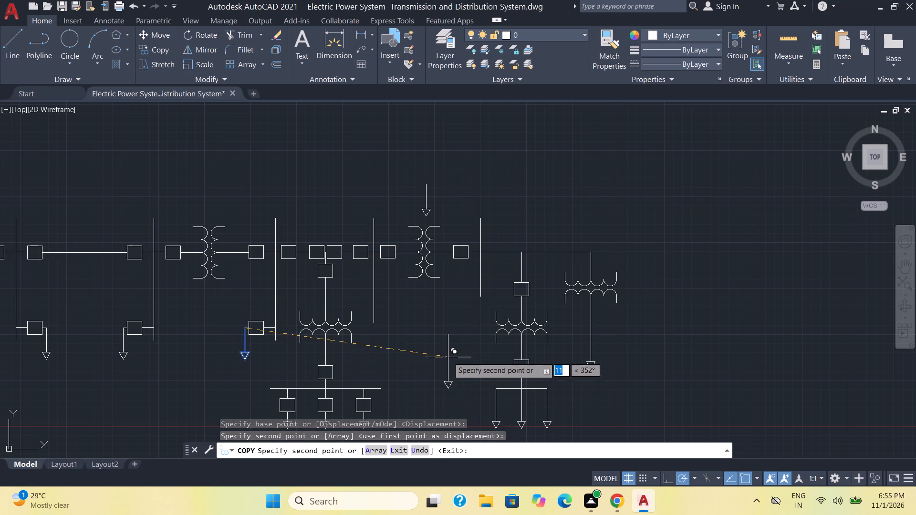
{"action": "left_click", "coordinate": [463, 337]}
{"action": "key", "text": "Escape"}
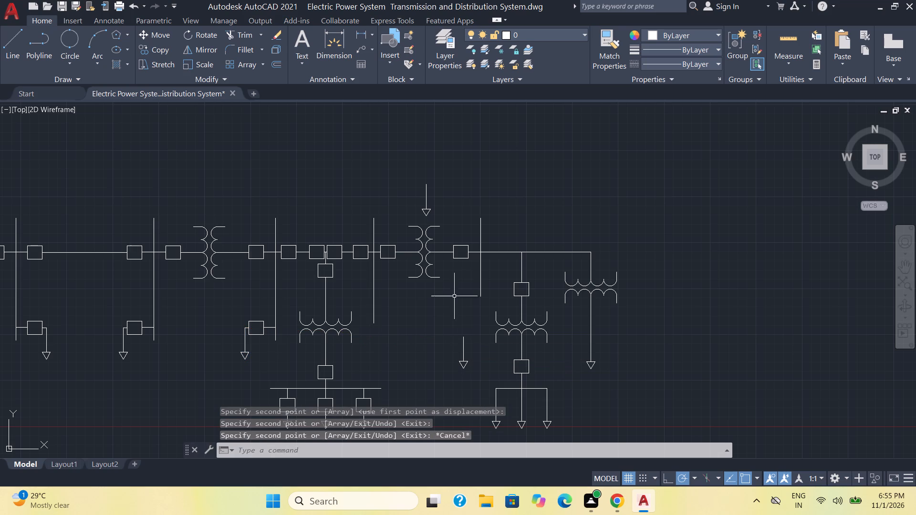
Rotate the lower arrow copy about the top end of its line so it points upward.
{"action": "left_click", "coordinate": [475, 375]}
{"action": "left_click", "coordinate": [447, 333]}
{"action": "left_click", "coordinate": [200, 30]}
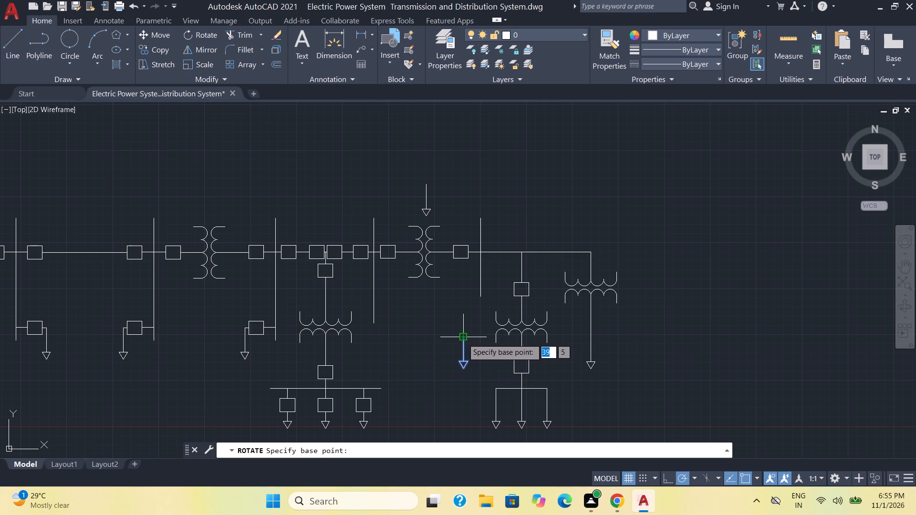
{"action": "left_click", "coordinate": [463, 339]}
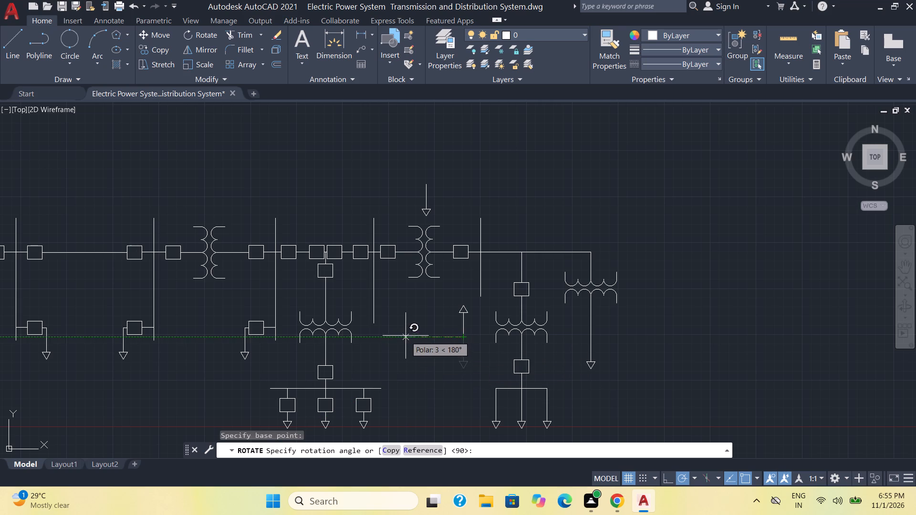
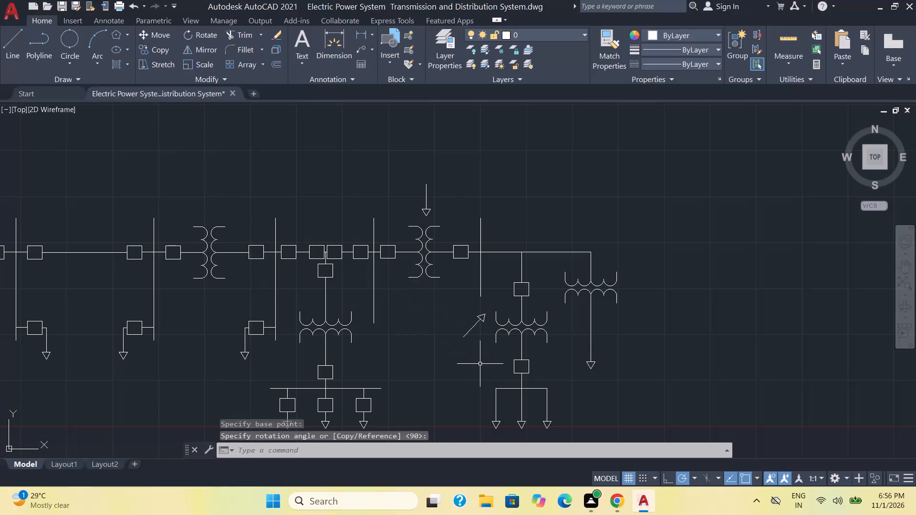
Move the slanted pointer arrow slightly down and toward the second drop transformer in the single-line diagram, using its tail end as base point.
{"action": "left_click_drag", "start_coordinate": [481, 366], "coordinate": [480, 360]}
{"action": "left_click", "coordinate": [450, 307]}
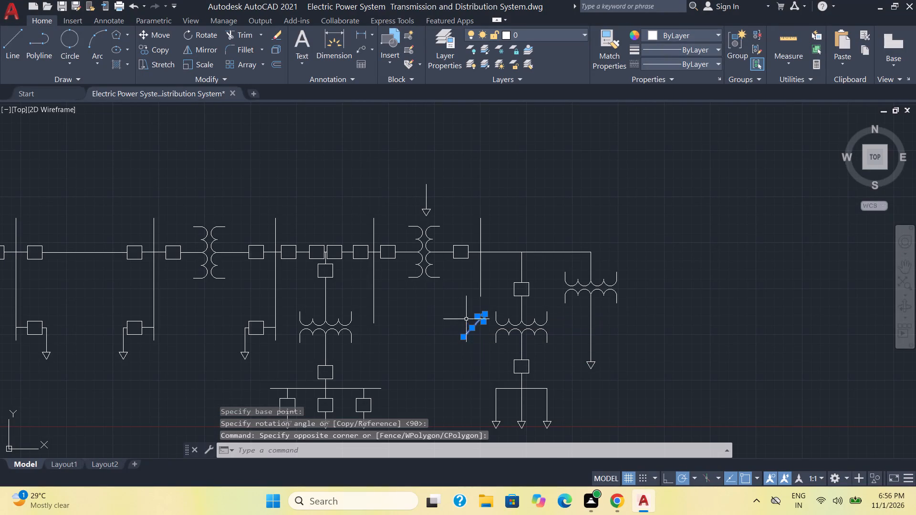
{"action": "scroll", "coordinate": [472, 326], "scroll_direction": "up", "scroll_amount": 2}
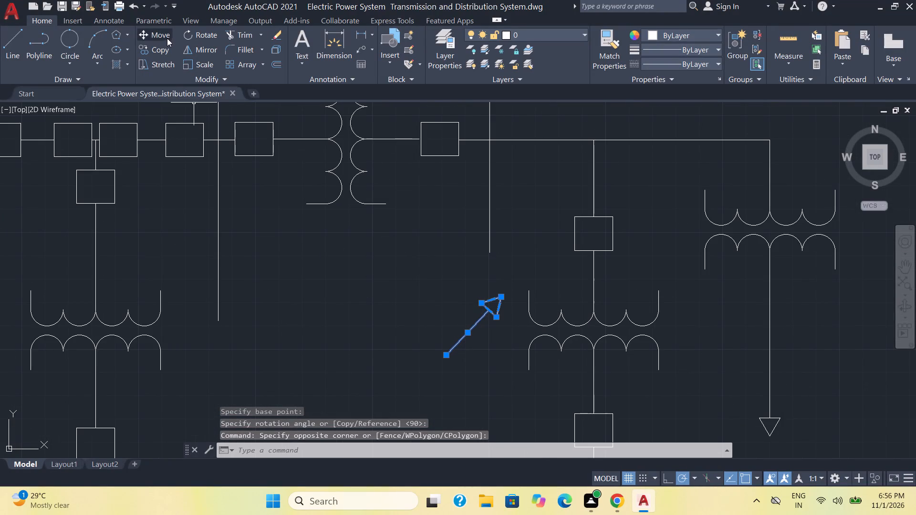
{"action": "left_click", "coordinate": [163, 39]}
{"action": "scroll", "coordinate": [389, 334], "scroll_direction": "down", "scroll_amount": 2}
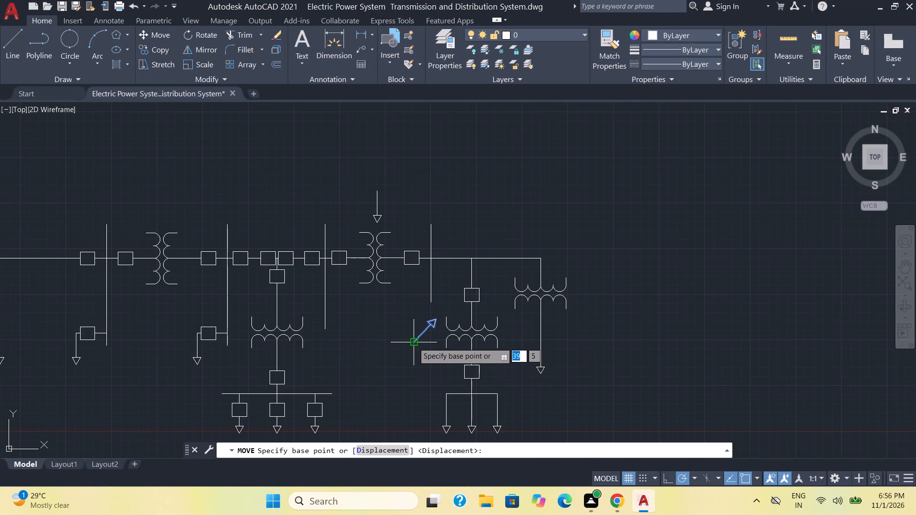
{"action": "left_click", "coordinate": [413, 342]}
{"action": "scroll", "coordinate": [406, 356], "scroll_direction": "up", "scroll_amount": 3}
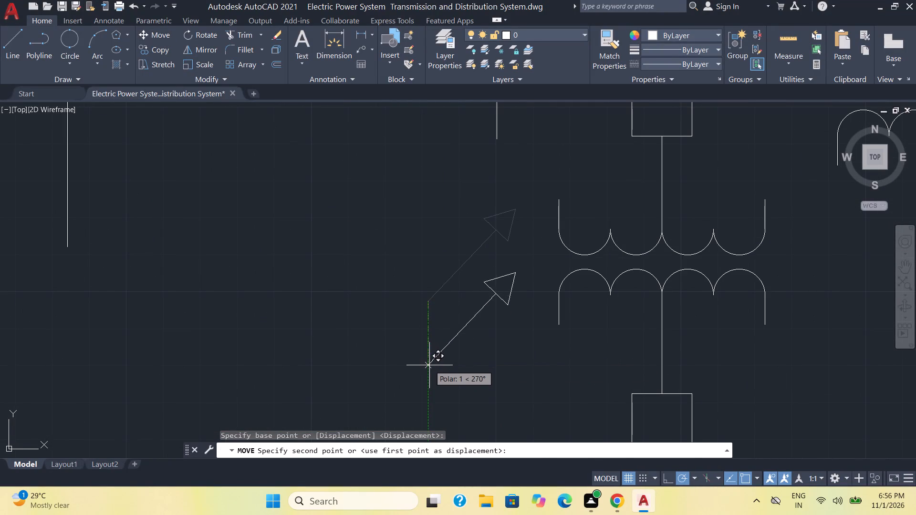
{"action": "left_click", "coordinate": [444, 371]}
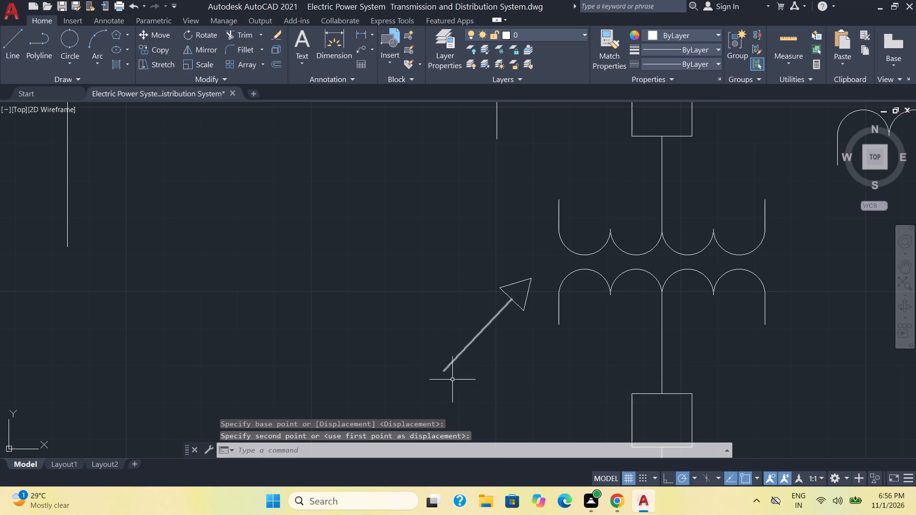
Rotate the arrow above the last in-line transformer about its top end so it points diagonally down-left.
{"action": "scroll", "coordinate": [460, 393], "scroll_direction": "down", "scroll_amount": 2}
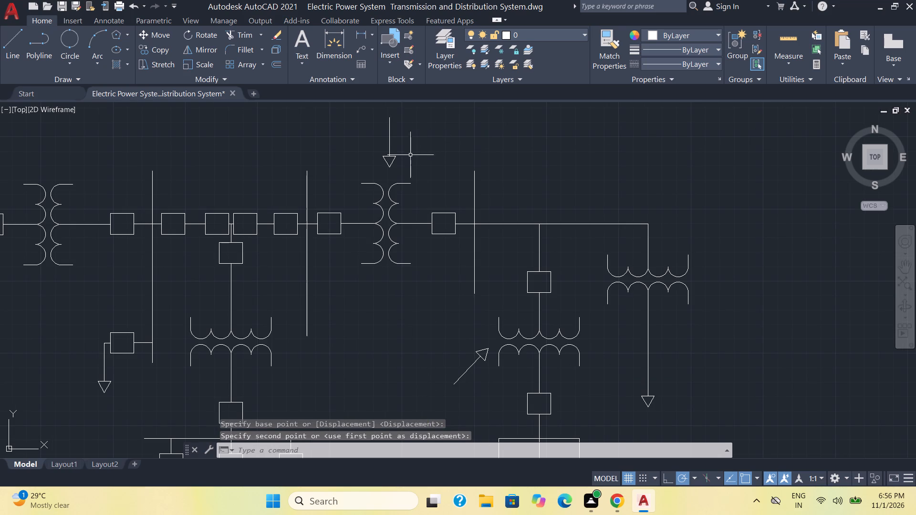
{"action": "left_click", "coordinate": [406, 165]}
{"action": "left_click", "coordinate": [368, 136]}
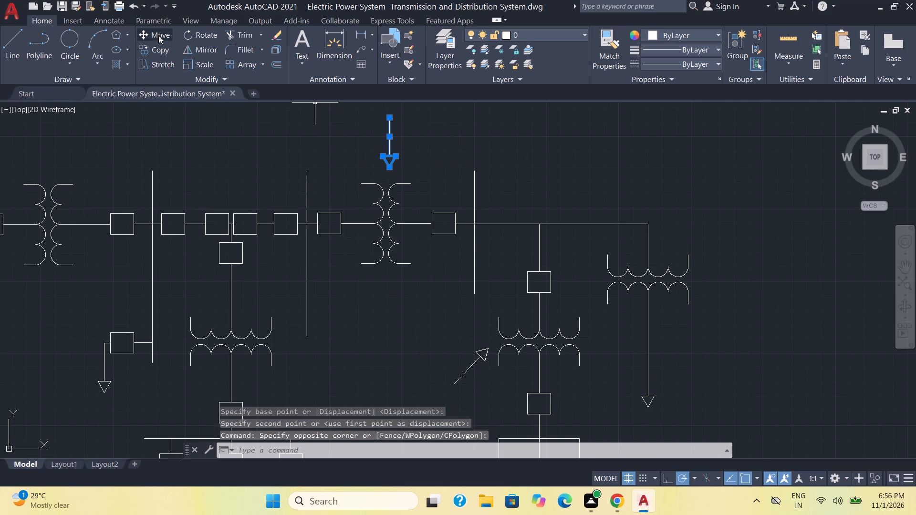
{"action": "left_click", "coordinate": [198, 38]}
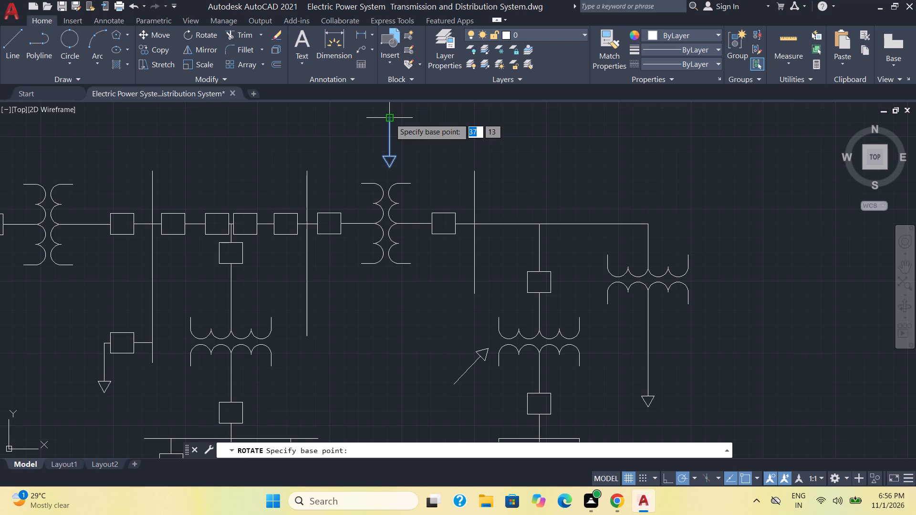
{"action": "left_click", "coordinate": [390, 118]}
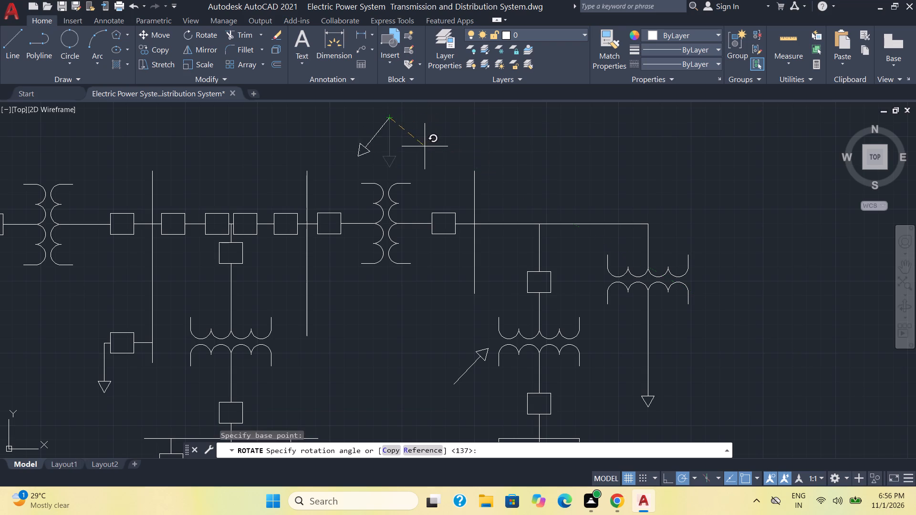
{"action": "left_click", "coordinate": [427, 157]}
Move the rotated arrow by its tip to just above the last in-line transformer's windings.
{"action": "left_click", "coordinate": [406, 160]}
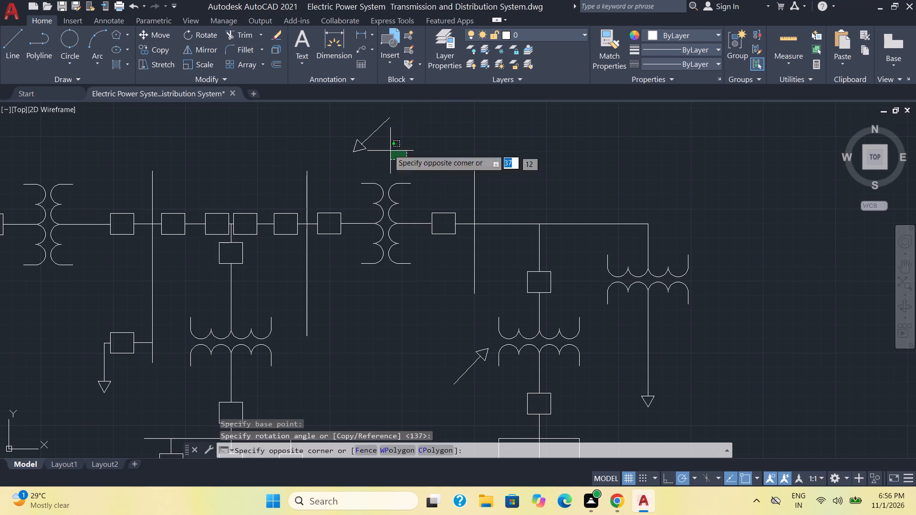
{"action": "left_click", "coordinate": [339, 127]}
{"action": "left_click", "coordinate": [152, 34]}
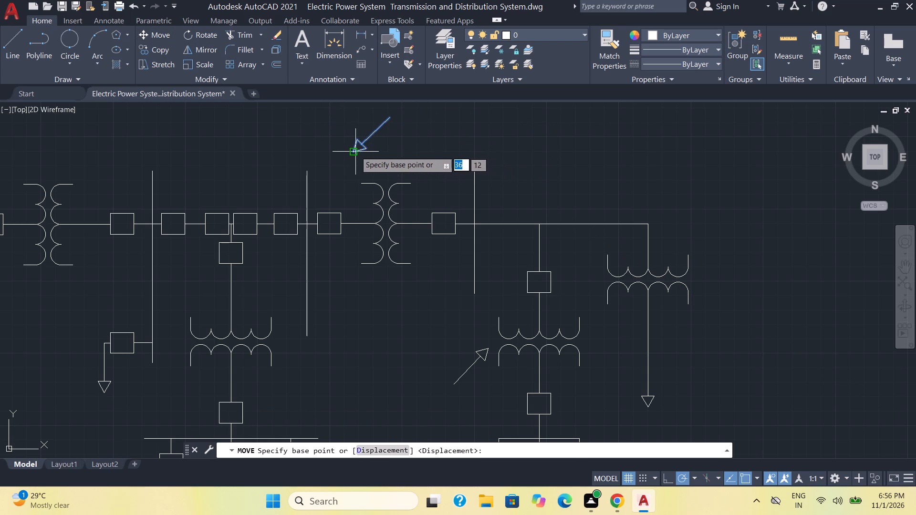
{"action": "left_click", "coordinate": [354, 151]}
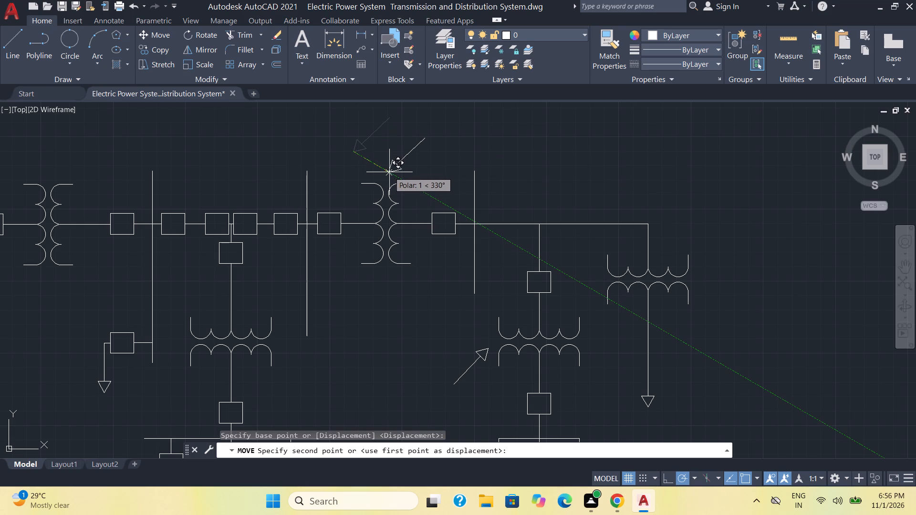
{"action": "left_click", "coordinate": [392, 173]}
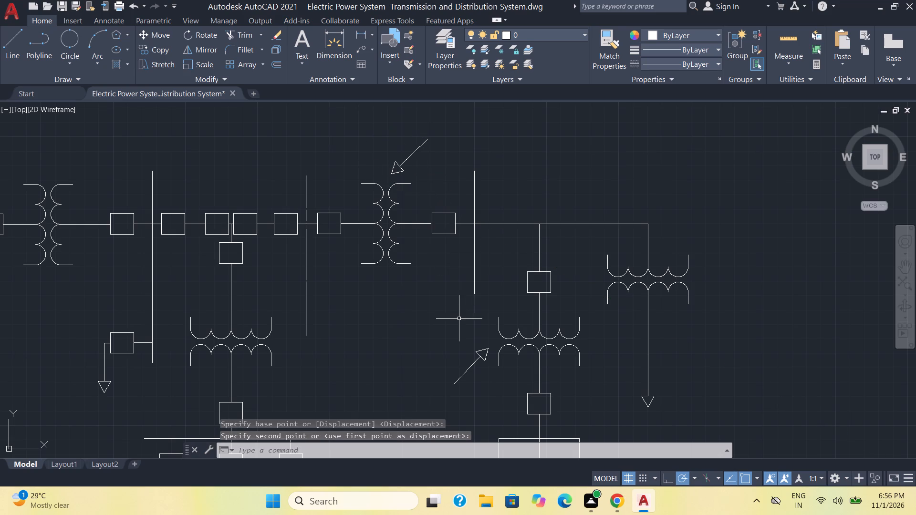
Hatch the four distribution poles with crossarms in the pictorial view using a solid fill in black 0,0,0.
{"action": "scroll", "coordinate": [458, 320], "scroll_direction": "down", "scroll_amount": 2}
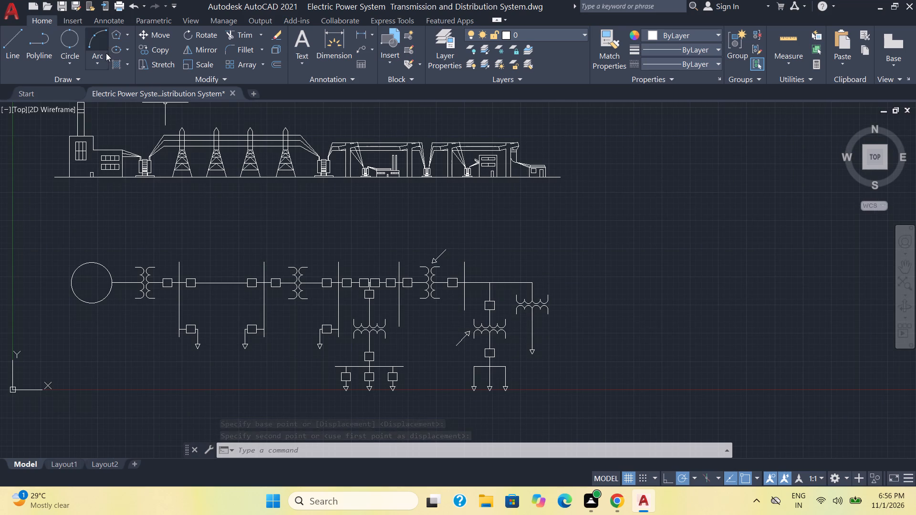
{"action": "left_click", "coordinate": [116, 61]}
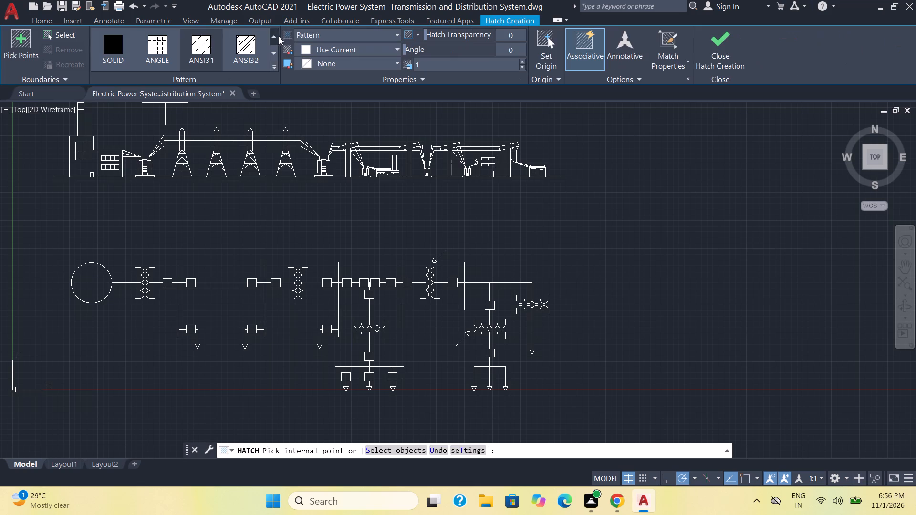
{"action": "left_click", "coordinate": [327, 37]}
{"action": "left_click", "coordinate": [324, 50]}
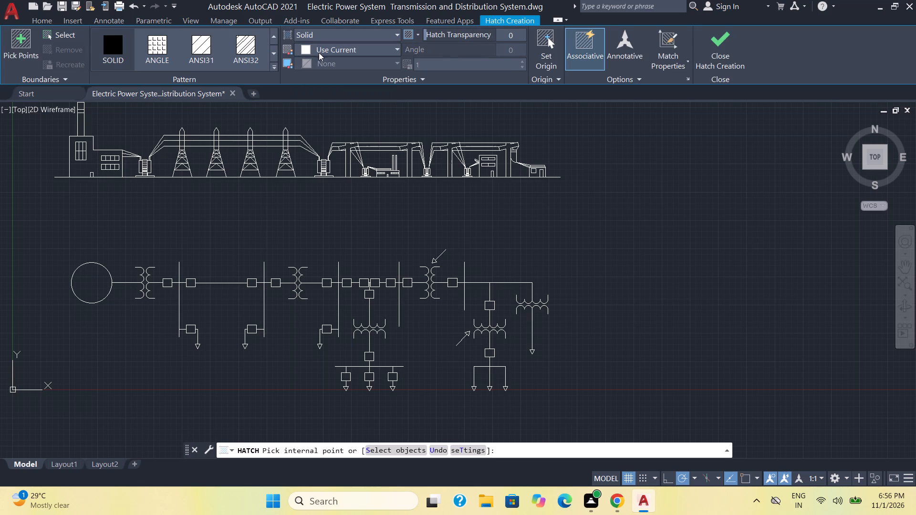
{"action": "left_click", "coordinate": [326, 50]}
{"action": "left_click", "coordinate": [303, 112]}
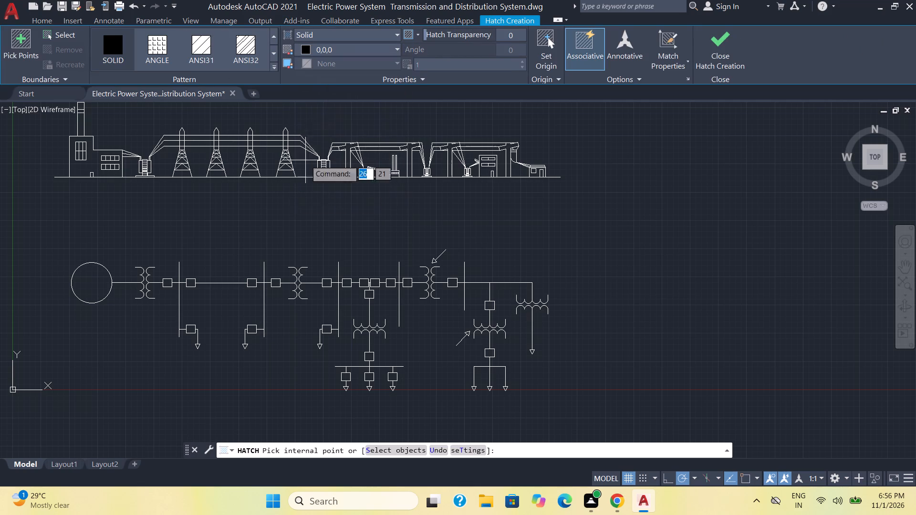
{"action": "scroll", "coordinate": [271, 189], "scroll_direction": "up", "scroll_amount": 2}
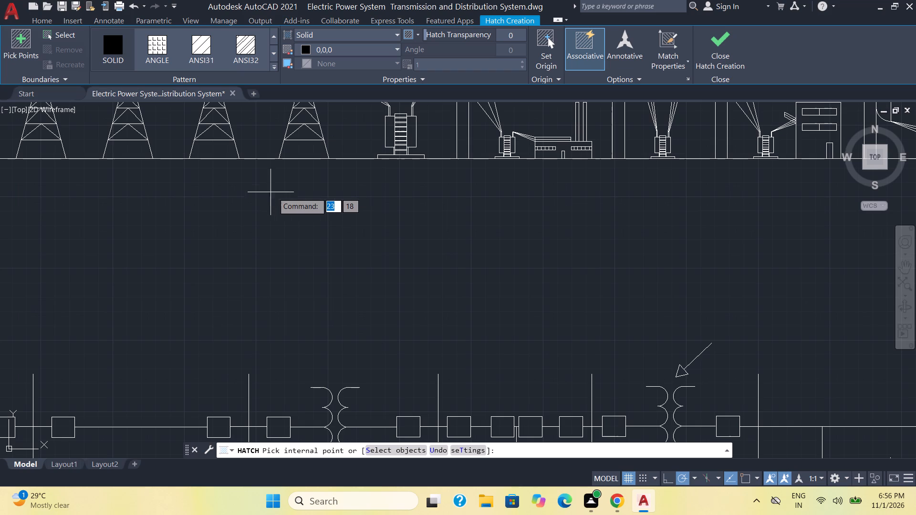
{"action": "middle_click_drag", "start_coordinate": [408, 215], "coordinate": [367, 311]}
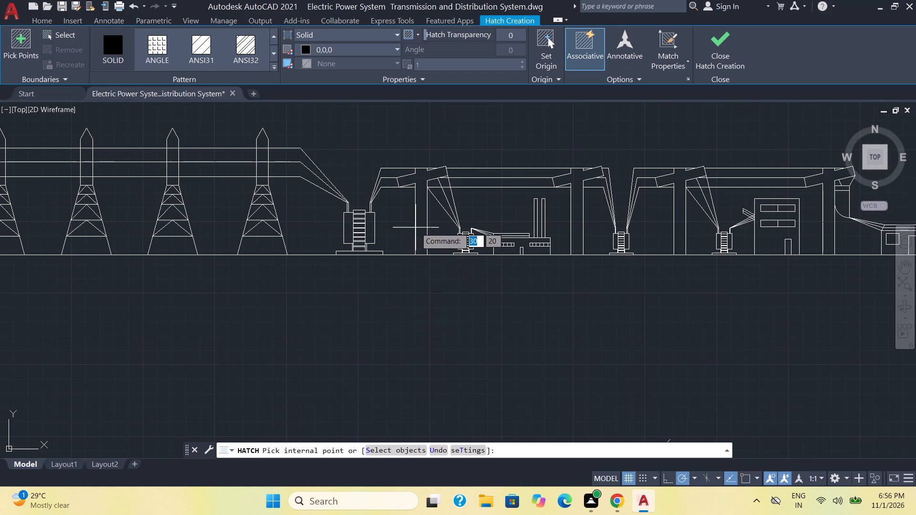
{"action": "left_click", "coordinate": [421, 217]}
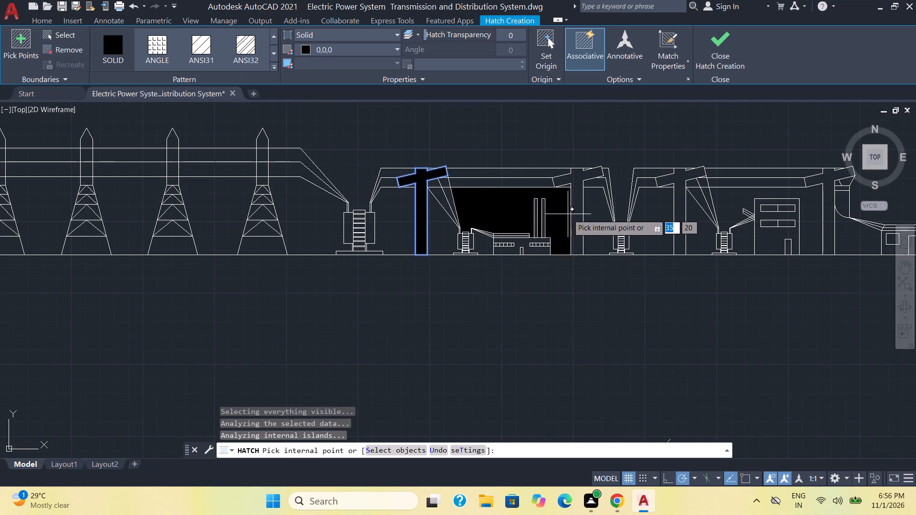
{"action": "left_click", "coordinate": [578, 221]}
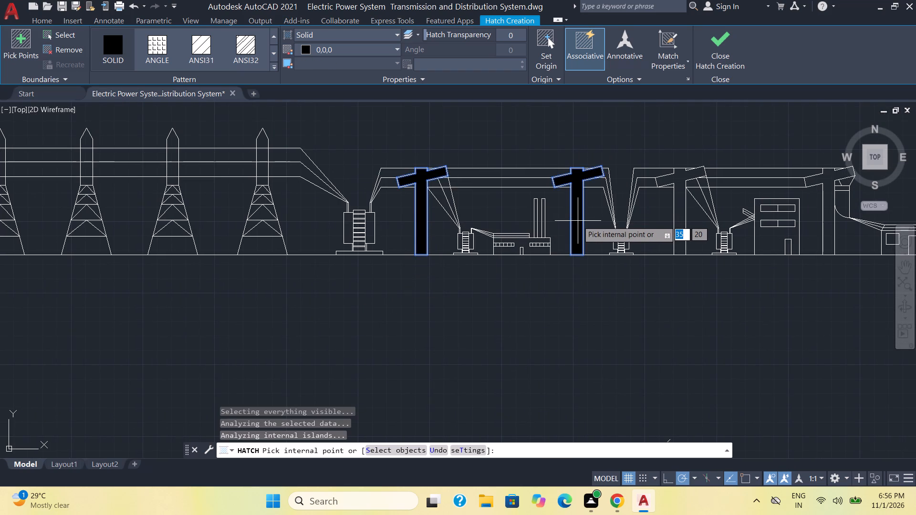
{"action": "left_click", "coordinate": [683, 212]}
{"action": "middle_click_drag", "start_coordinate": [700, 250], "coordinate": [510, 265]}
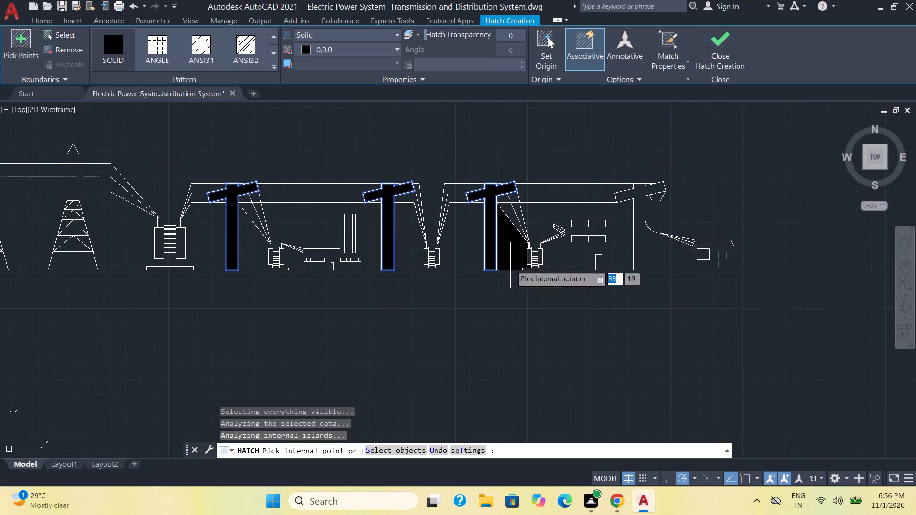
{"action": "left_click", "coordinate": [639, 250]}
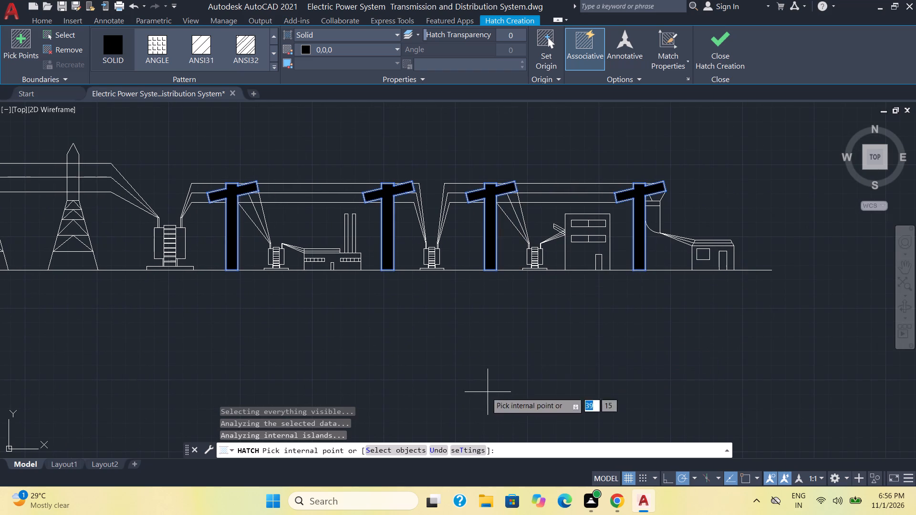
Fill the arrowheads of the three busbar feeders and the three feeders below the first drop transformer with the solid black hatch.
{"action": "middle_click_drag", "start_coordinate": [406, 353], "coordinate": [575, 81]}
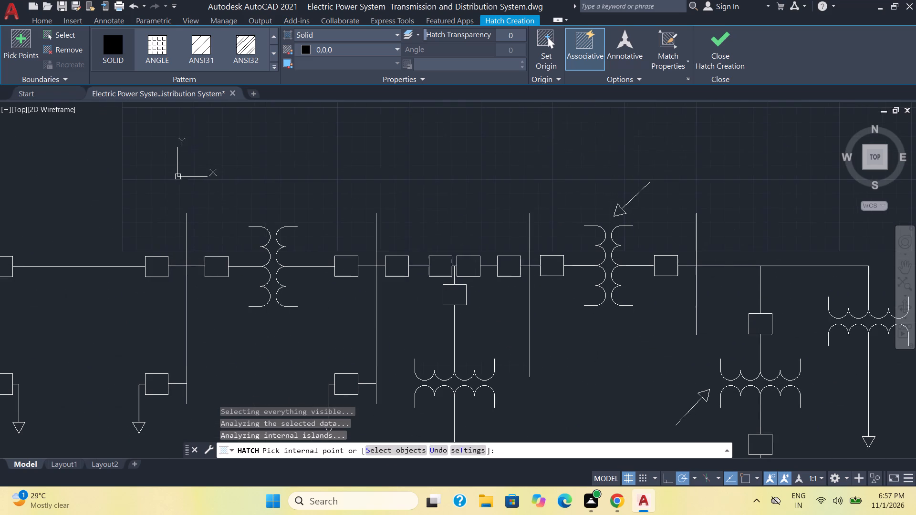
{"action": "middle_click_drag", "start_coordinate": [254, 349], "coordinate": [451, 141]}
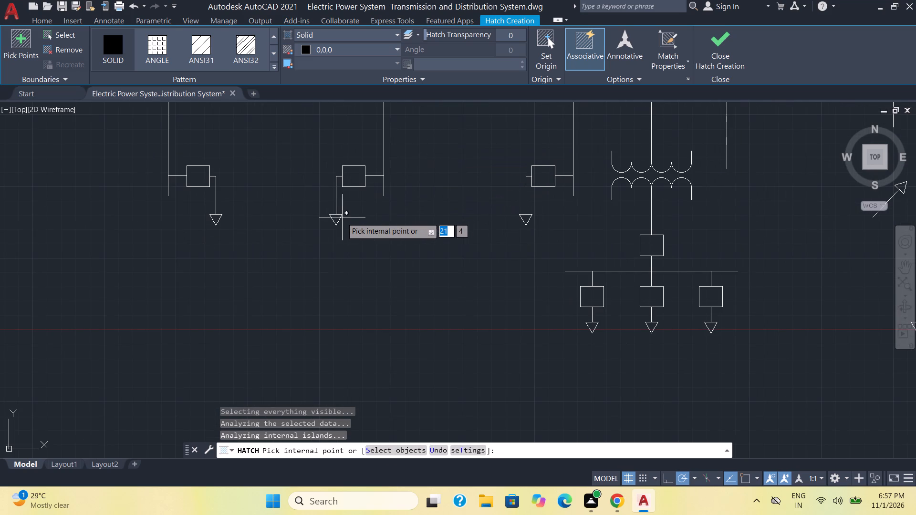
{"action": "left_click", "coordinate": [336, 217]}
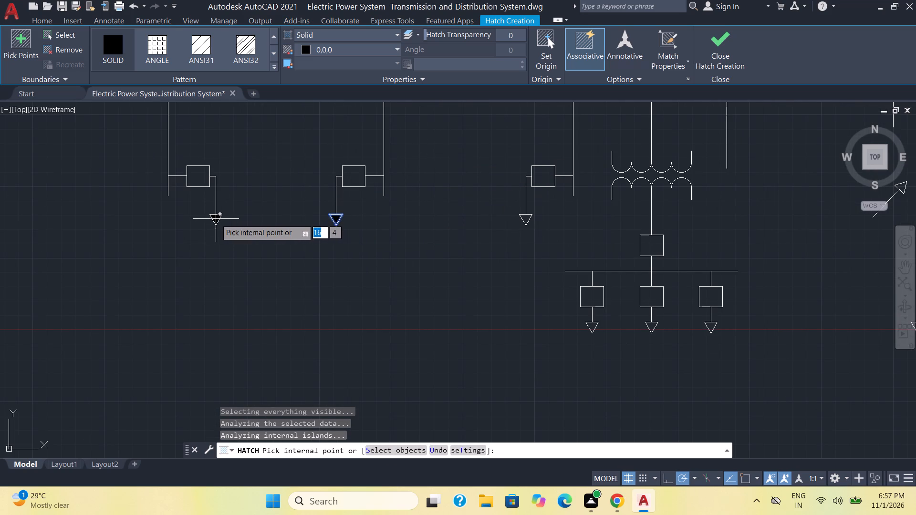
{"action": "left_click", "coordinate": [215, 219]}
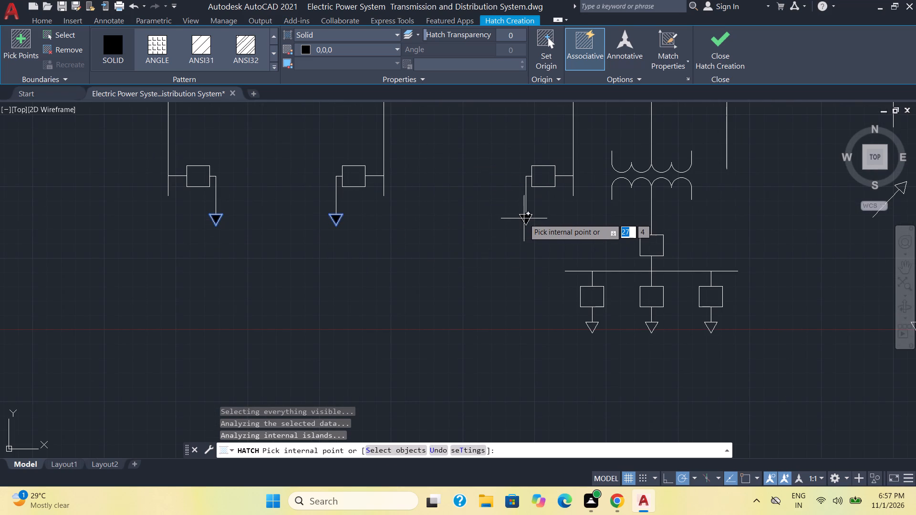
{"action": "left_click", "coordinate": [526, 217]}
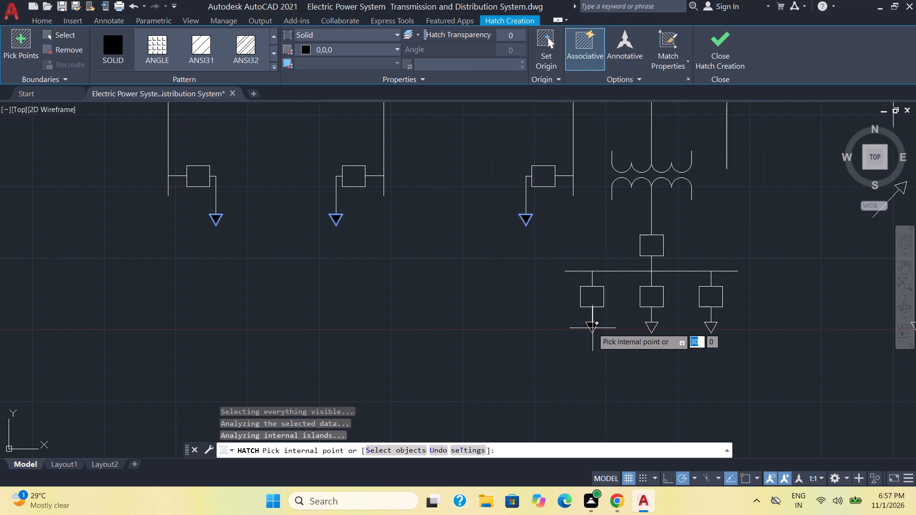
{"action": "left_click", "coordinate": [593, 328]}
{"action": "left_click", "coordinate": [653, 325]}
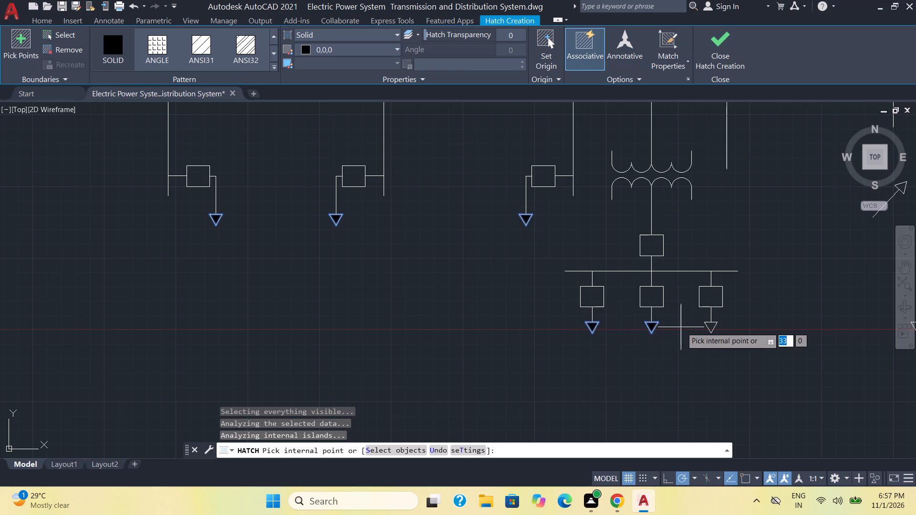
{"action": "left_click", "coordinate": [710, 326]}
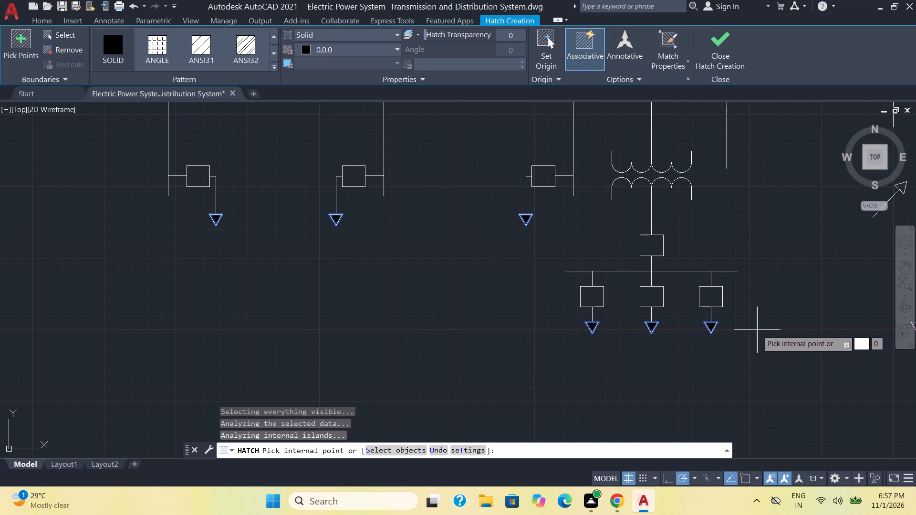
Solid-fill the remaining arrowheads in black: three feeders below the second drop transformer, the end transformer's feeder and both diagonal pointer arrows.
{"action": "middle_click_drag", "start_coordinate": [760, 327], "coordinate": [432, 305]}
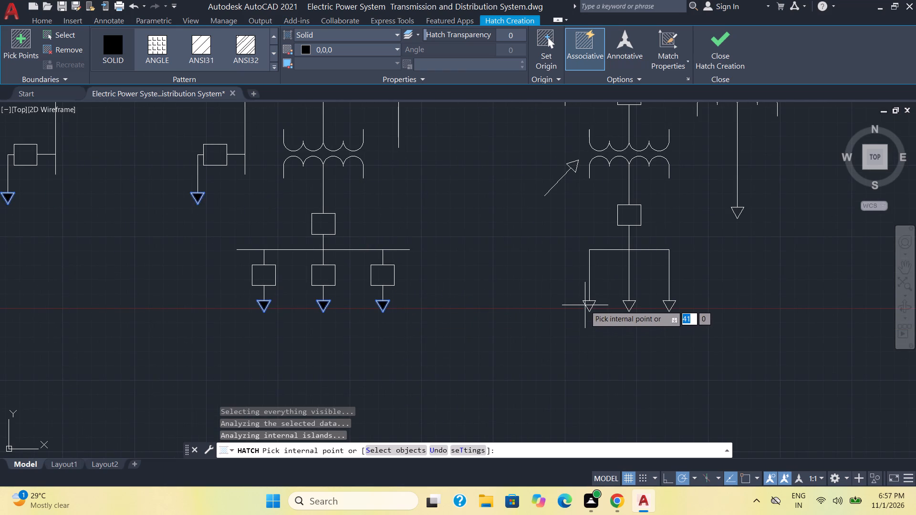
{"action": "left_click", "coordinate": [589, 306]}
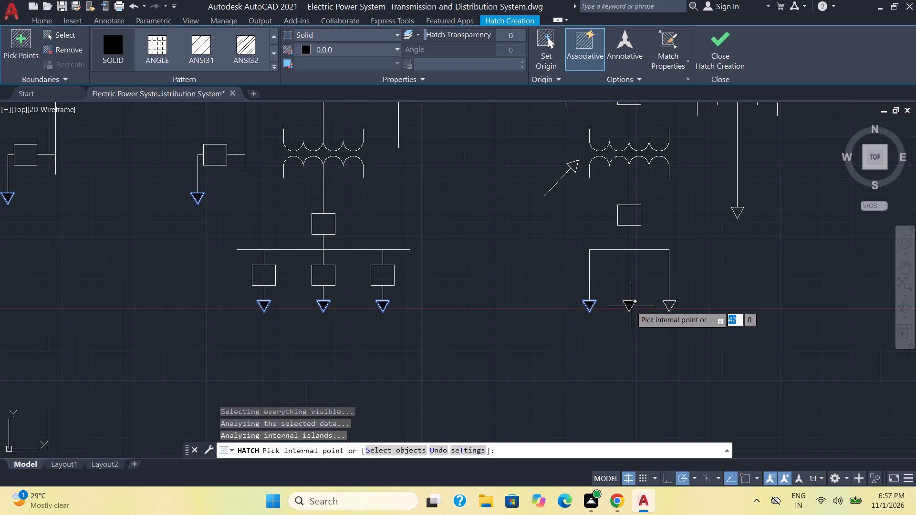
{"action": "left_click", "coordinate": [628, 305]}
{"action": "left_click", "coordinate": [670, 305]}
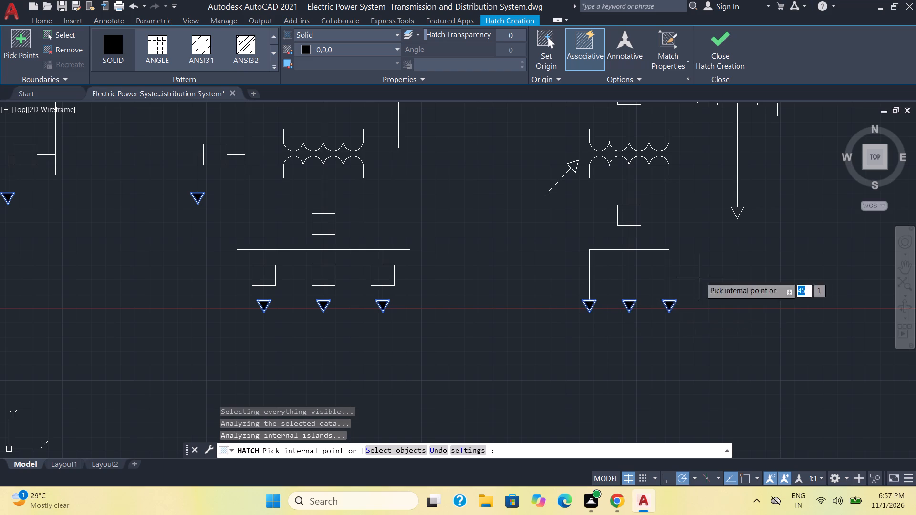
{"action": "left_click", "coordinate": [736, 212]}
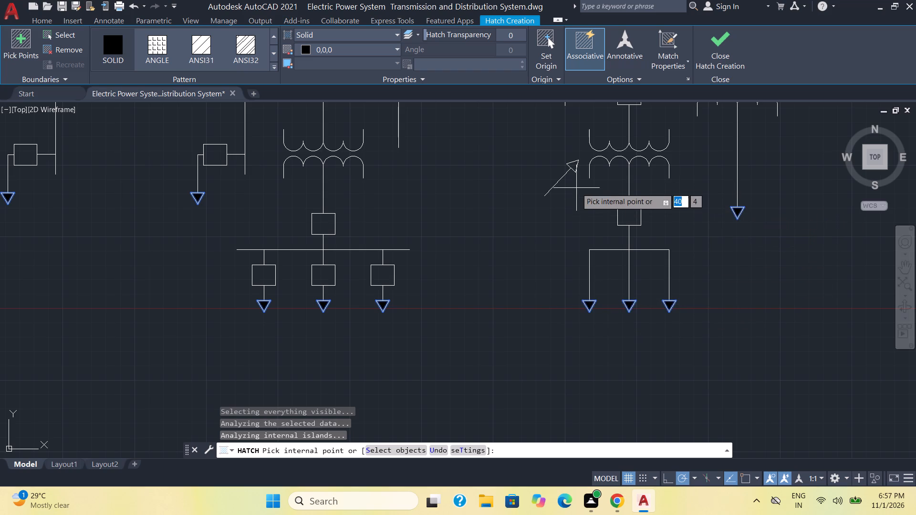
{"action": "left_click", "coordinate": [574, 165]}
{"action": "scroll", "coordinate": [591, 176], "scroll_direction": "down", "scroll_amount": 2}
{"action": "middle_click_drag", "start_coordinate": [562, 214], "coordinate": [562, 214]}
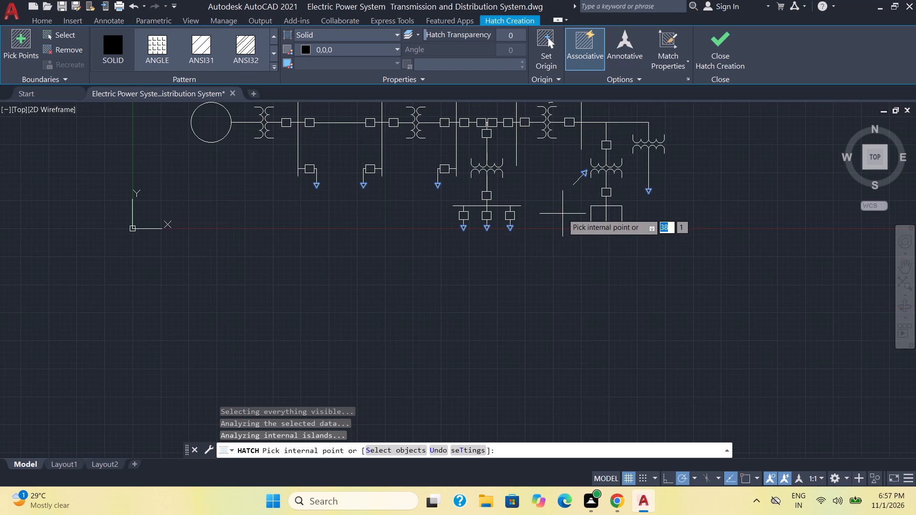
{"action": "middle_click_drag", "start_coordinate": [562, 214], "coordinate": [564, 305]}
{"action": "scroll", "coordinate": [557, 188], "scroll_direction": "up", "scroll_amount": 3}
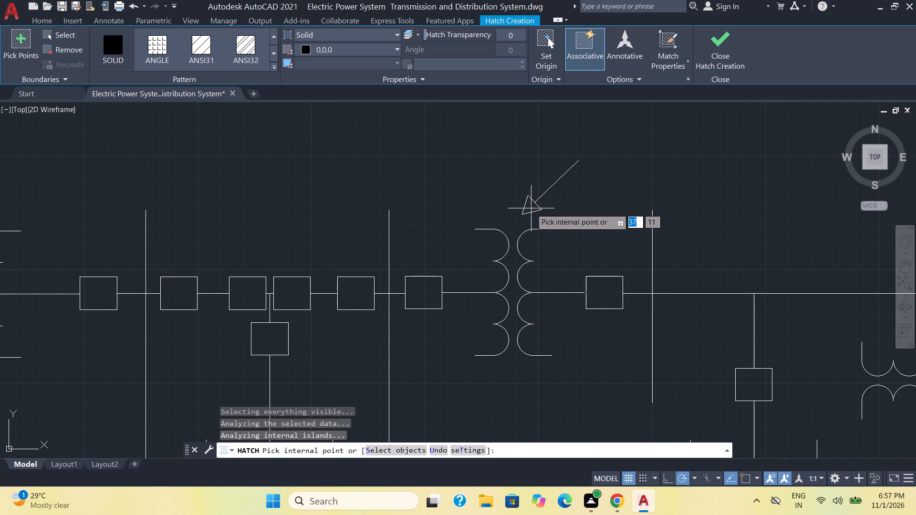
{"action": "left_click", "coordinate": [531, 206]}
{"action": "left_click", "coordinate": [717, 51]}
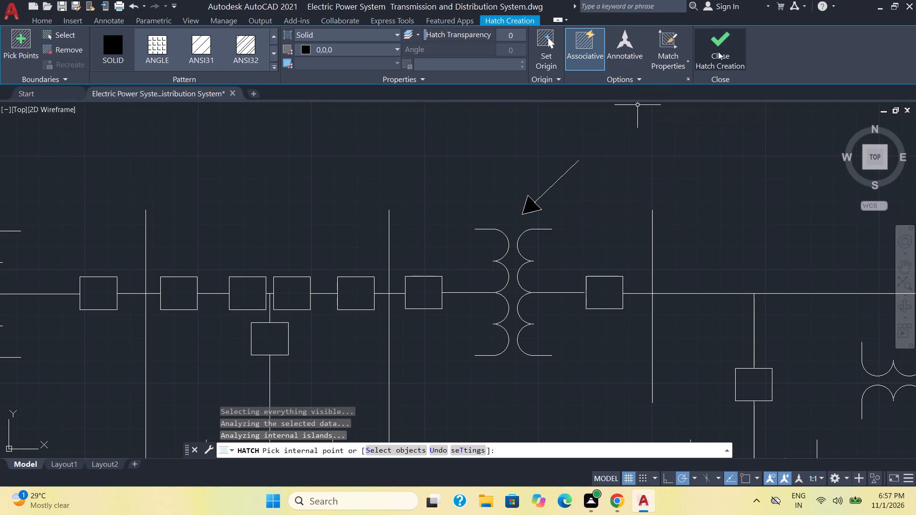
Add the multiline text label "13,200 volts" above the low roof of the power plant in the pictorial view.
{"action": "scroll", "coordinate": [659, 254], "scroll_direction": "down", "scroll_amount": 4}
{"action": "scroll", "coordinate": [645, 323], "scroll_direction": "up", "scroll_amount": 1}
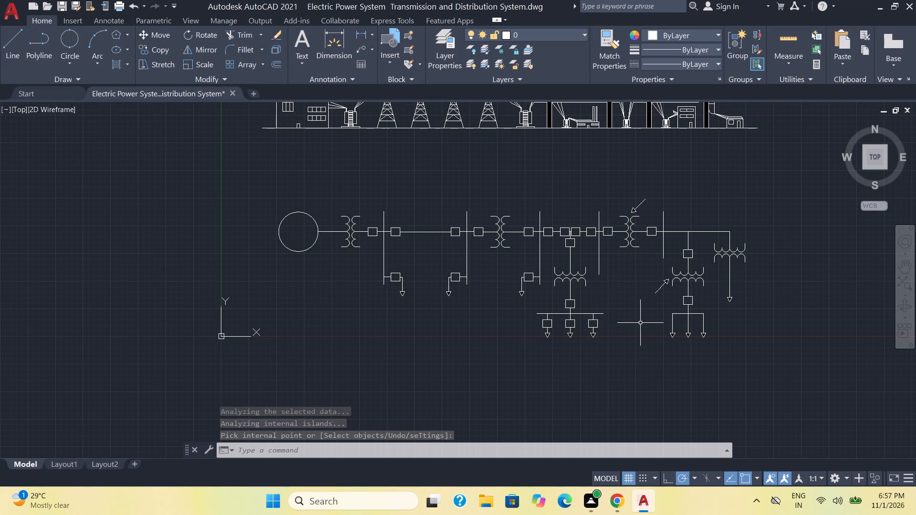
{"action": "scroll", "coordinate": [340, 239], "scroll_direction": "down", "scroll_amount": 1}
{"action": "scroll", "coordinate": [335, 187], "scroll_direction": "up", "scroll_amount": 2}
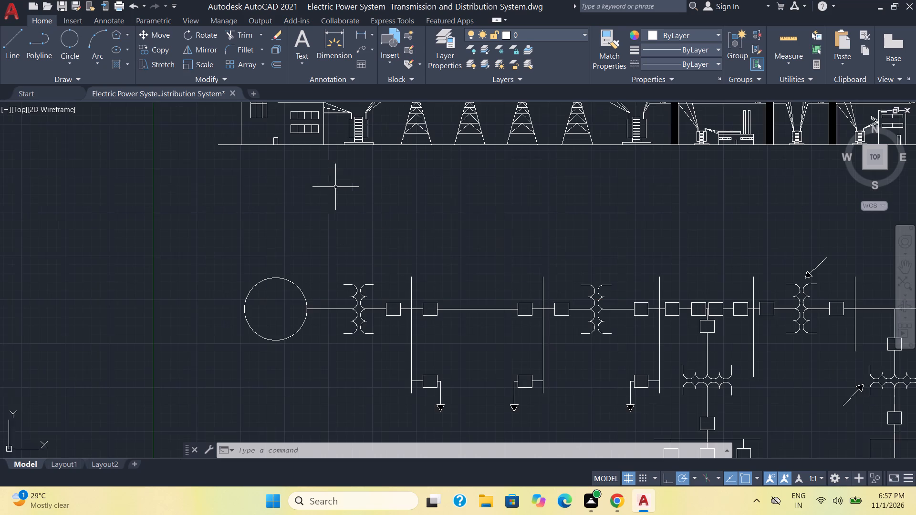
{"action": "scroll", "coordinate": [335, 187], "scroll_direction": "up", "scroll_amount": 1}
{"action": "middle_click_drag", "start_coordinate": [335, 187], "coordinate": [445, 309]}
{"action": "left_click", "coordinate": [305, 43]}
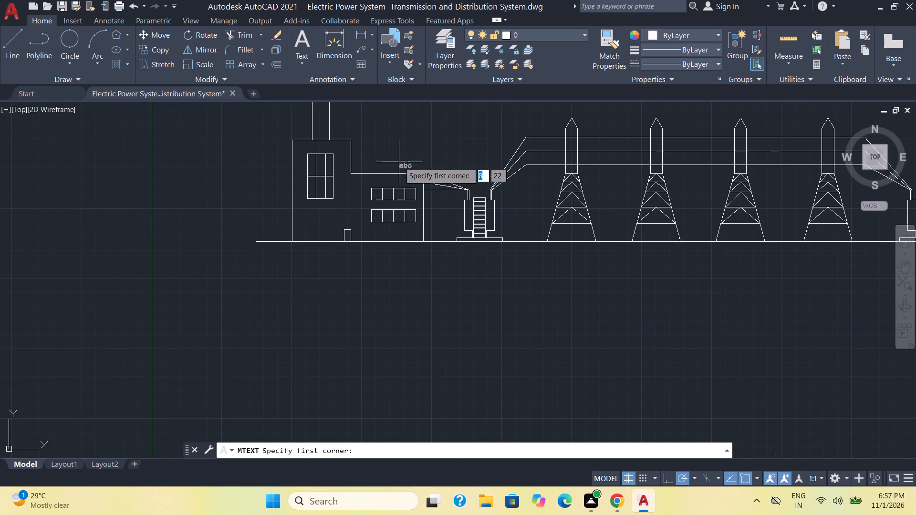
{"action": "scroll", "coordinate": [366, 149], "scroll_direction": "up", "scroll_amount": 1}
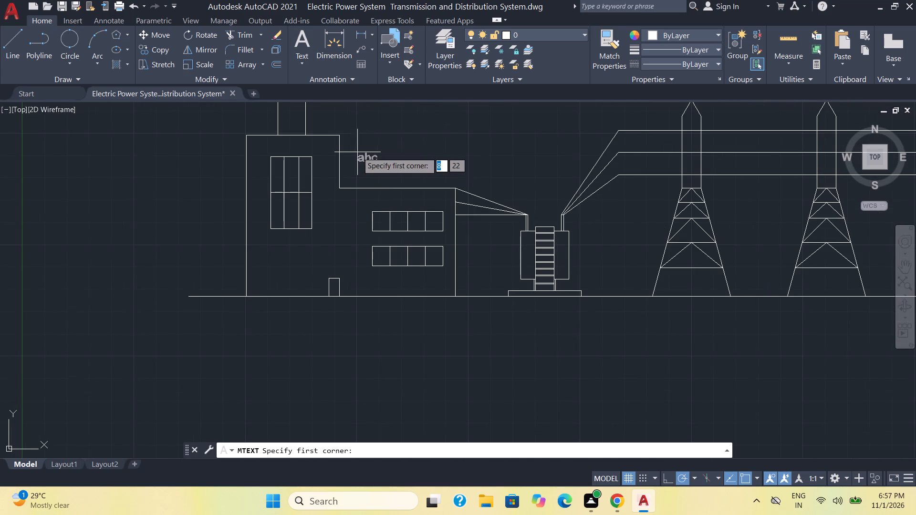
{"action": "left_click", "coordinate": [353, 144]}
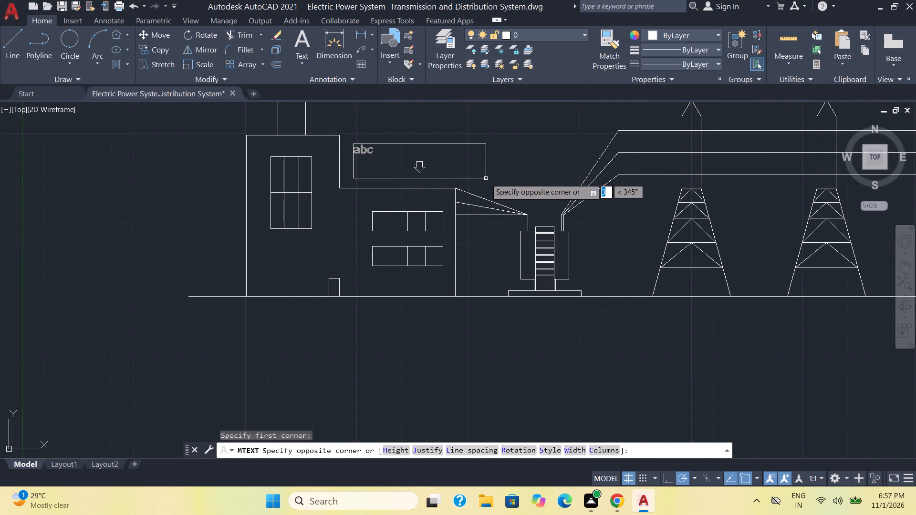
{"action": "left_click", "coordinate": [453, 176]}
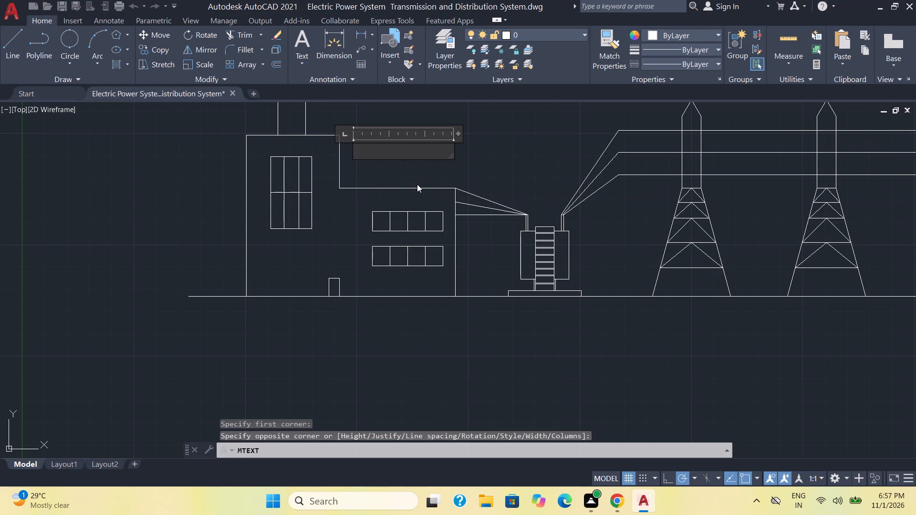
{"action": "key", "text": "1"}
{"action": "key", "text": "2"}
{"action": "type", "text": "00"}
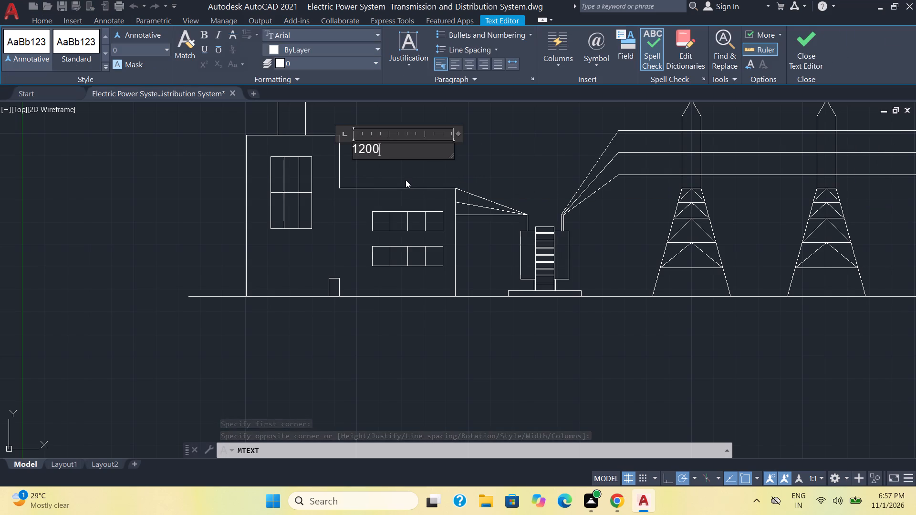
{"action": "key", "text": "Delete"}
{"action": "key", "text": "BackSpace"}
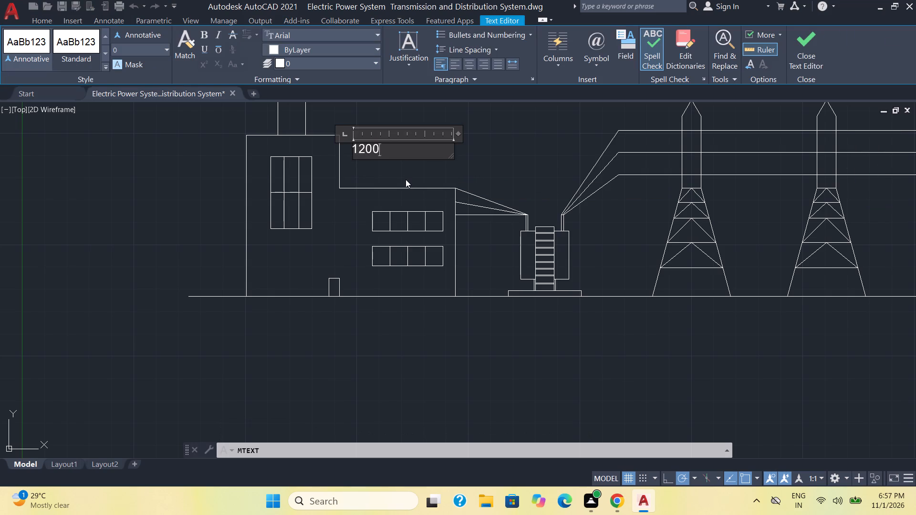
{"action": "key", "text": "BackSpace"}
{"action": "key", "text": "BackSpace"}
{"action": "key", "text": "3"}
{"action": "type", "text": ",200 v"}
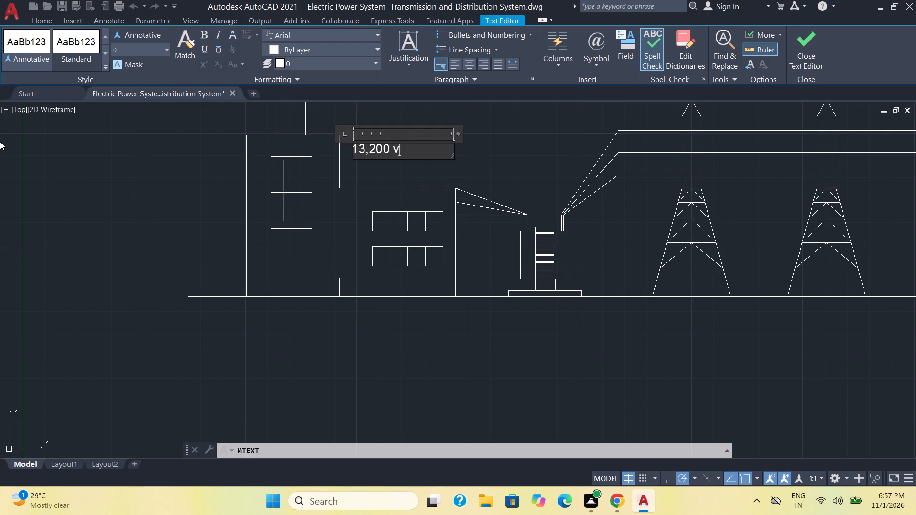
{"action": "type", "text": "ol"}
{"action": "key", "text": "t"}
{"action": "key", "text": "s"}
{"action": "left_click", "coordinate": [511, 160]}
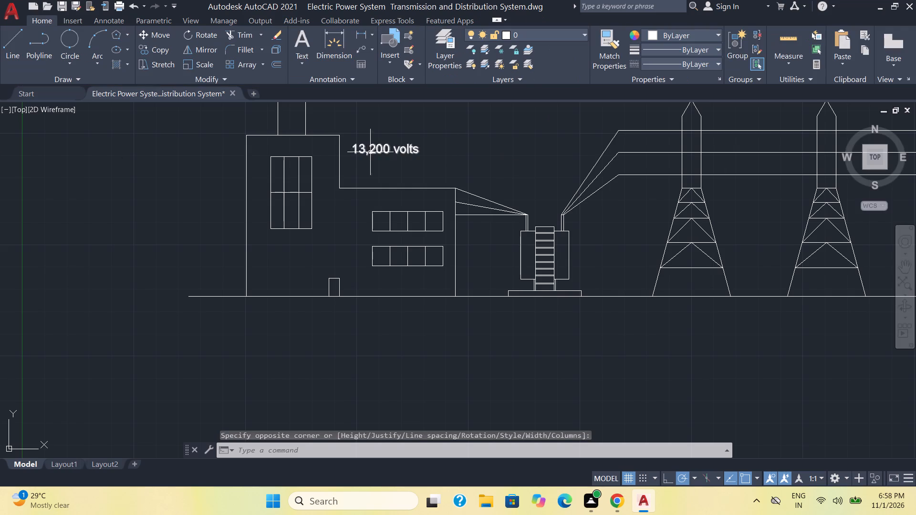
Set the text height of the 13,200 volts label to 0.5.
{"action": "scroll", "coordinate": [452, 170], "scroll_direction": "down", "scroll_amount": 2}
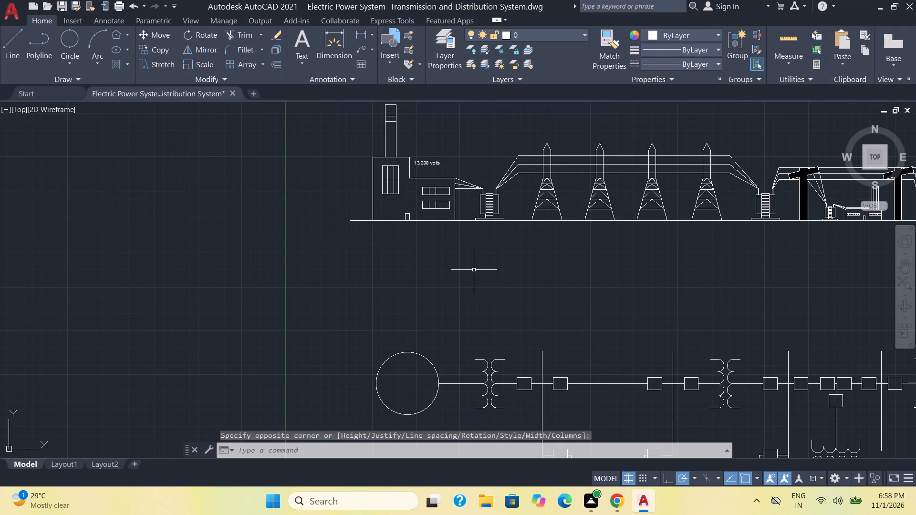
{"action": "scroll", "coordinate": [474, 270], "scroll_direction": "down", "scroll_amount": 1}
{"action": "middle_click_drag", "start_coordinate": [474, 190], "coordinate": [337, 158]}
{"action": "left_click", "coordinate": [319, 171]}
{"action": "left_click", "coordinate": [300, 167]}
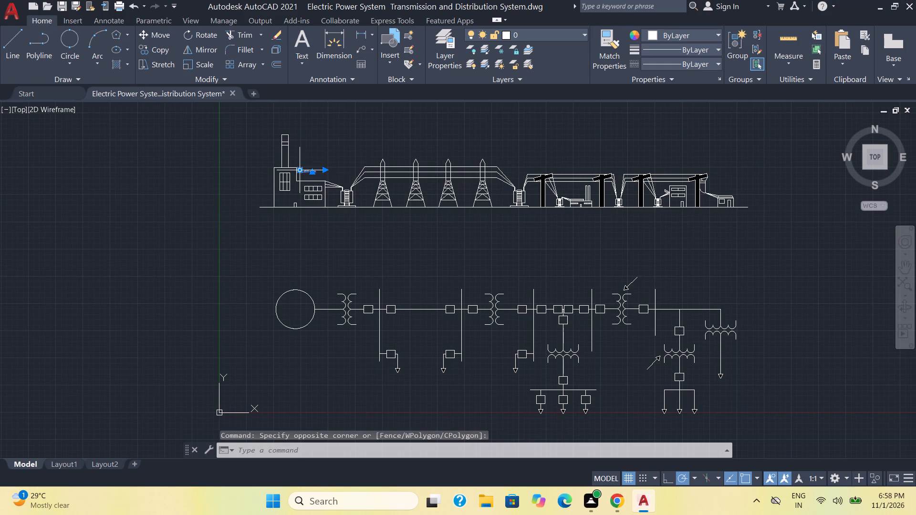
{"action": "key", "text": "ctrl+1"}
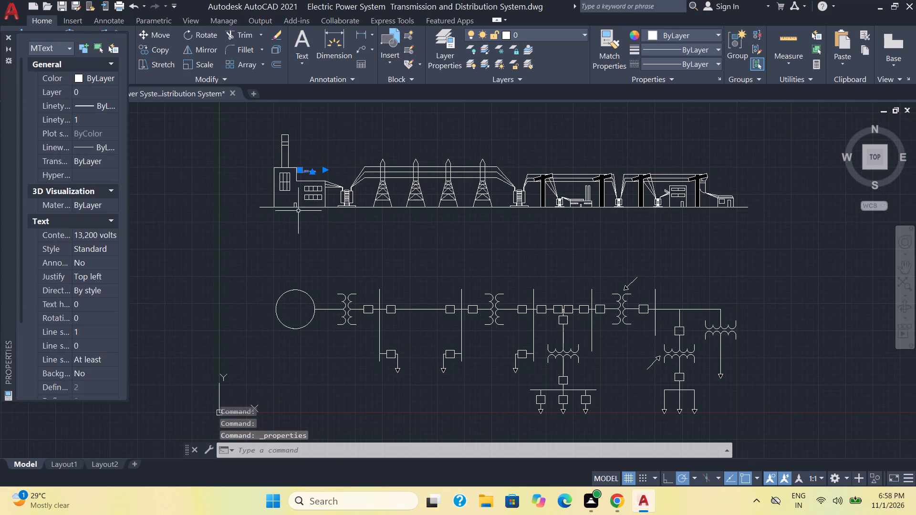
{"action": "left_click", "coordinate": [89, 302]}
{"action": "key", "text": "1"}
{"action": "key", "text": "Return"}
{"action": "left_click", "coordinate": [92, 306]}
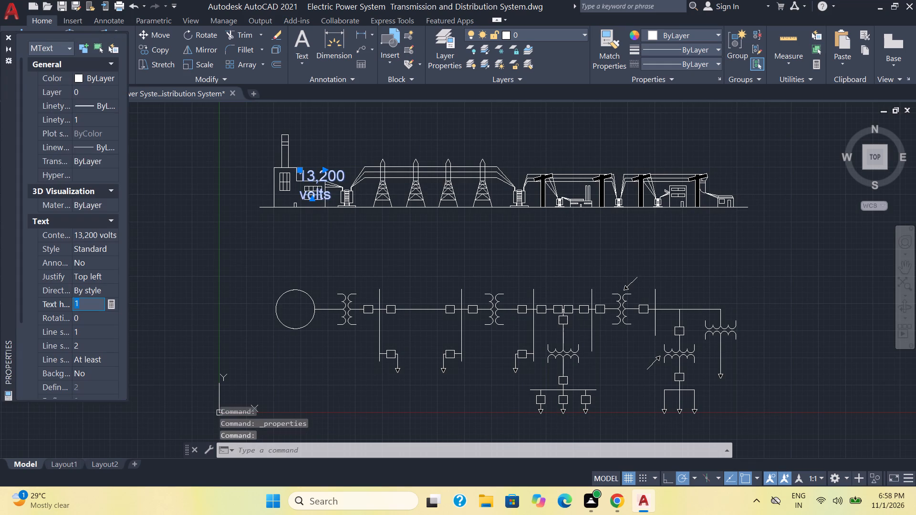
{"action": "key", "text": "0"}
{"action": "type", "text": ".5"}
{"action": "key", "text": "Return"}
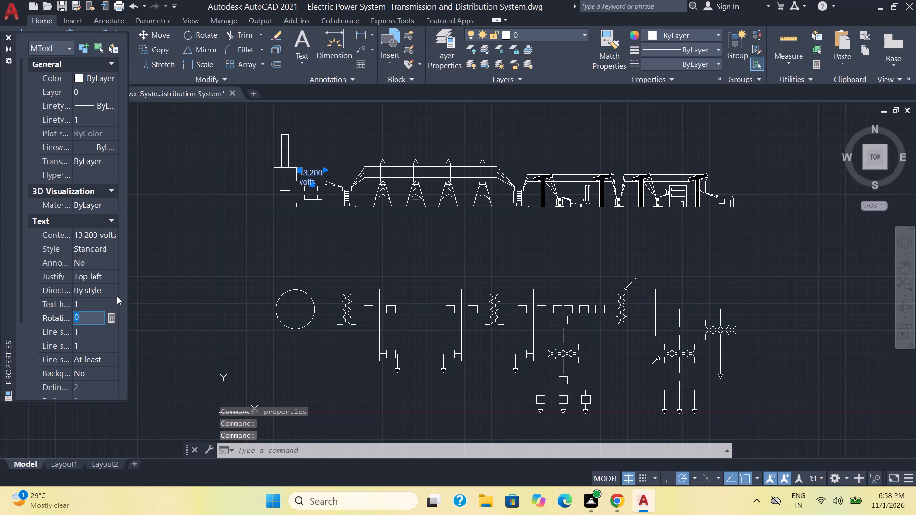
{"action": "key", "text": "Escape"}
{"action": "left_click", "coordinate": [11, 38]}
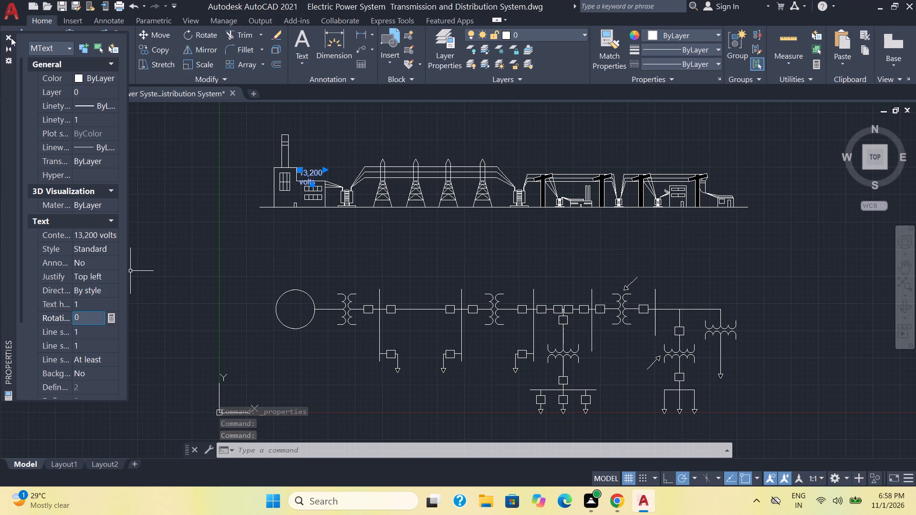
Widen the text frame of the 13,200 volts label so the text fits on one line.
{"action": "double_click", "coordinate": [311, 175]}
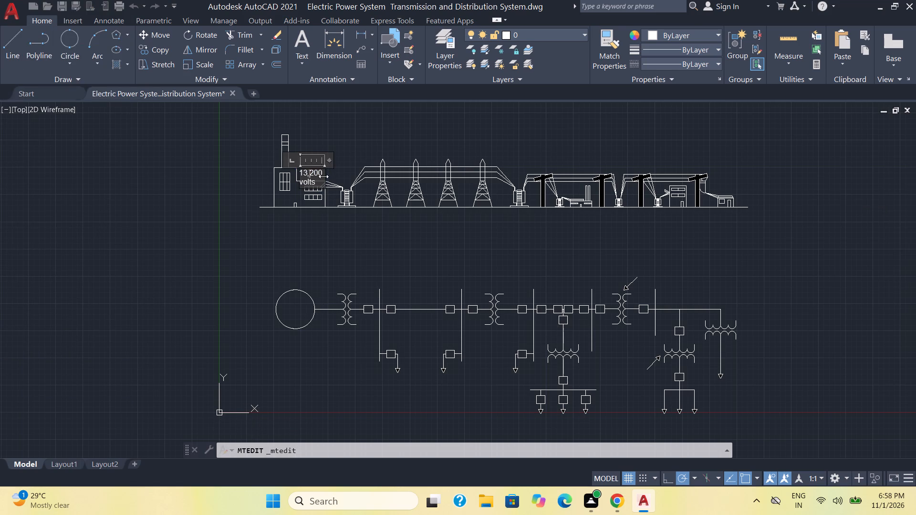
{"action": "left_click_drag", "start_coordinate": [327, 158], "coordinate": [354, 158]}
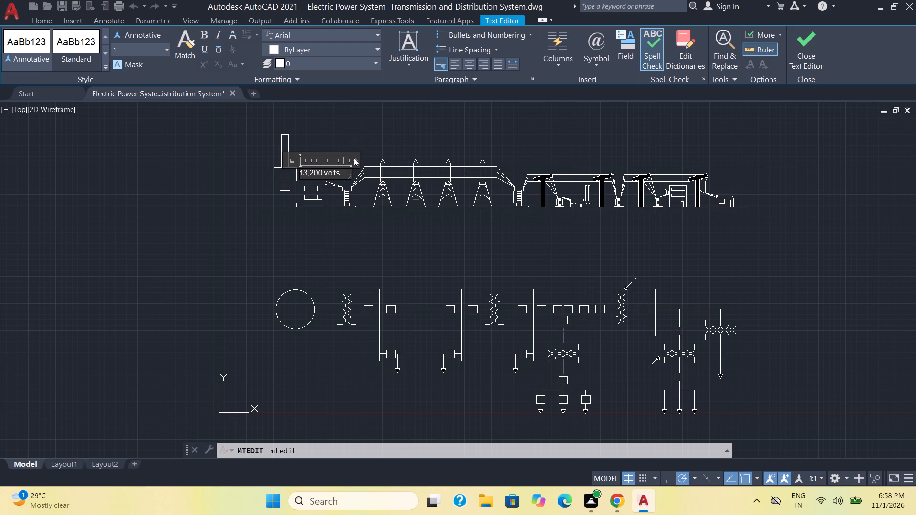
{"action": "left_click", "coordinate": [370, 138]}
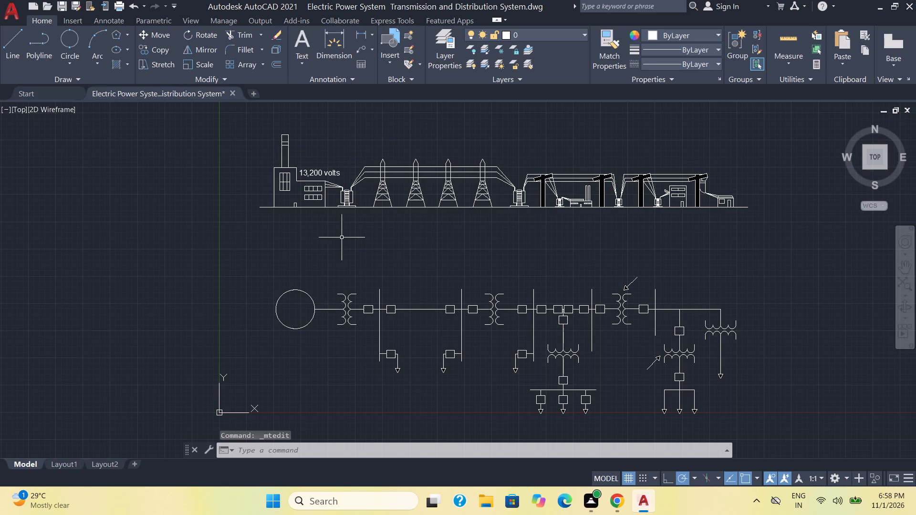
Copy the 13,200 volts label above the transmission towers and beneath the power plant, first large transformer, towers and second large transformer.
{"action": "left_click", "coordinate": [322, 172]}
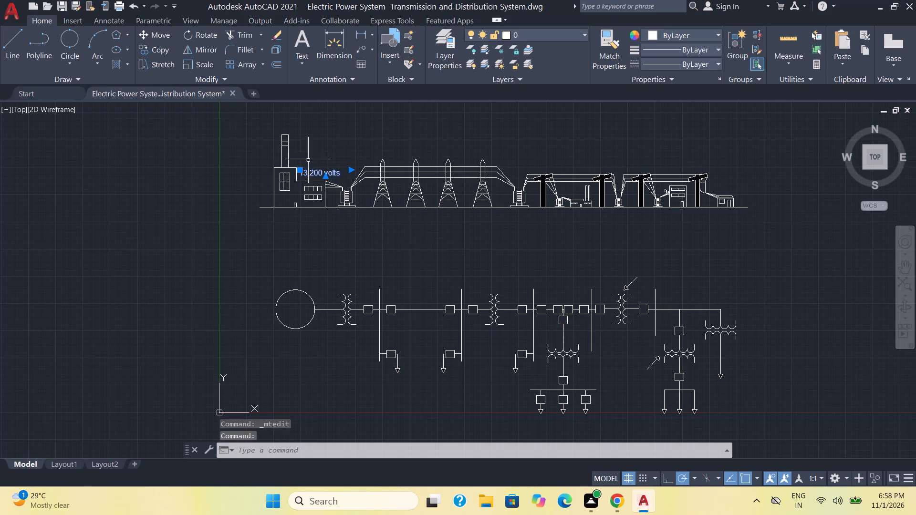
{"action": "left_click", "coordinate": [158, 52]}
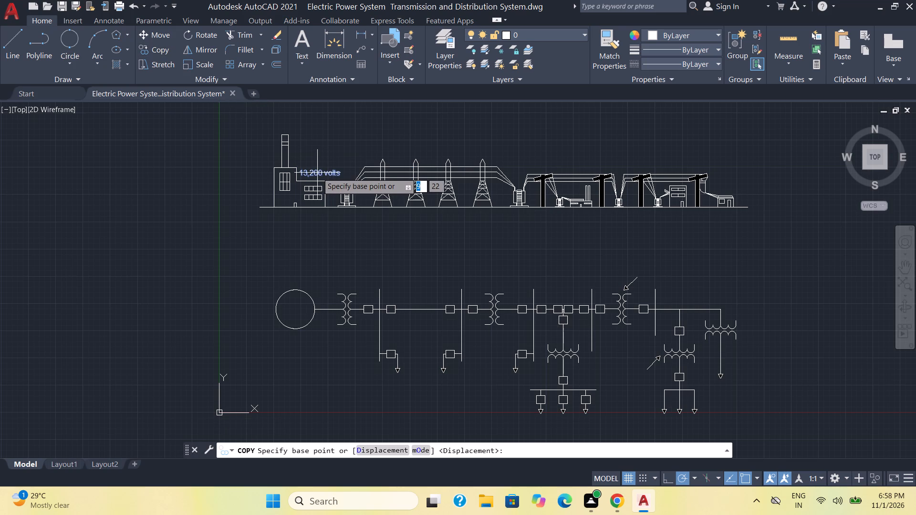
{"action": "left_click", "coordinate": [317, 173]}
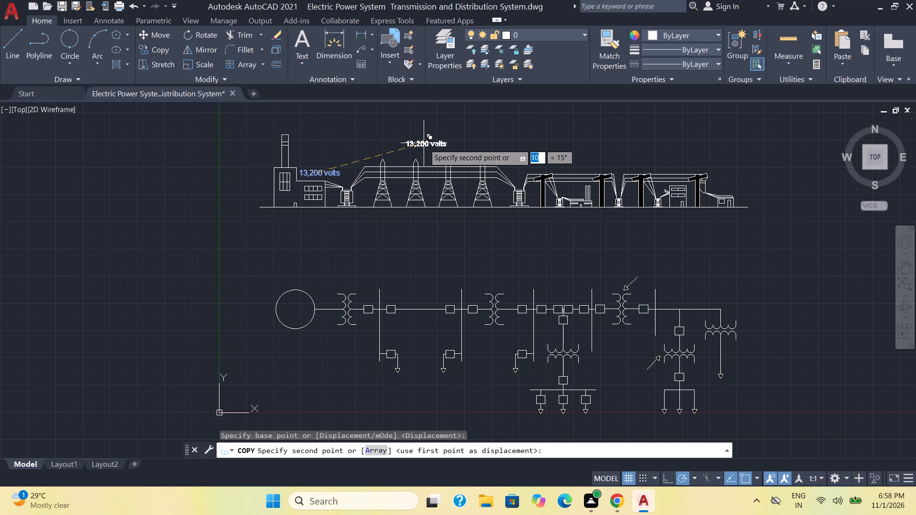
{"action": "left_click", "coordinate": [420, 146]}
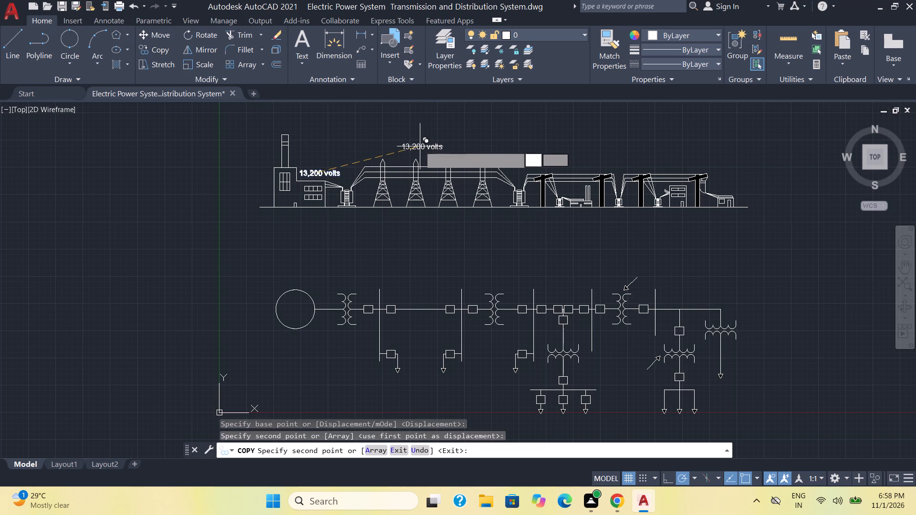
{"action": "left_click", "coordinate": [301, 217]}
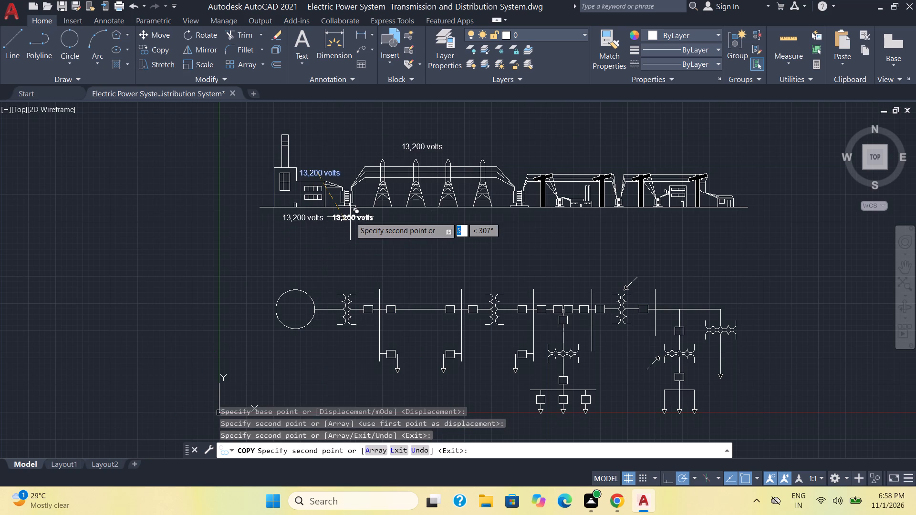
{"action": "left_click", "coordinate": [350, 217]}
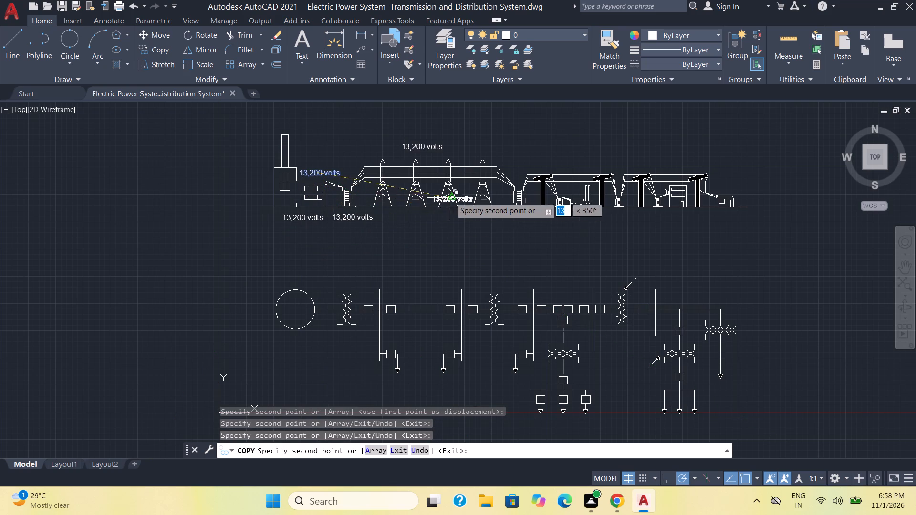
{"action": "left_click", "coordinate": [437, 219]}
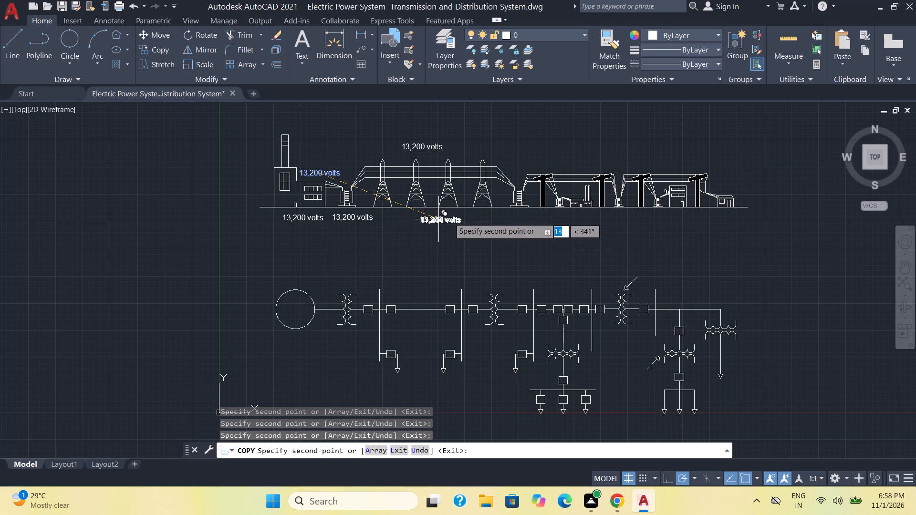
{"action": "left_click", "coordinate": [521, 218]}
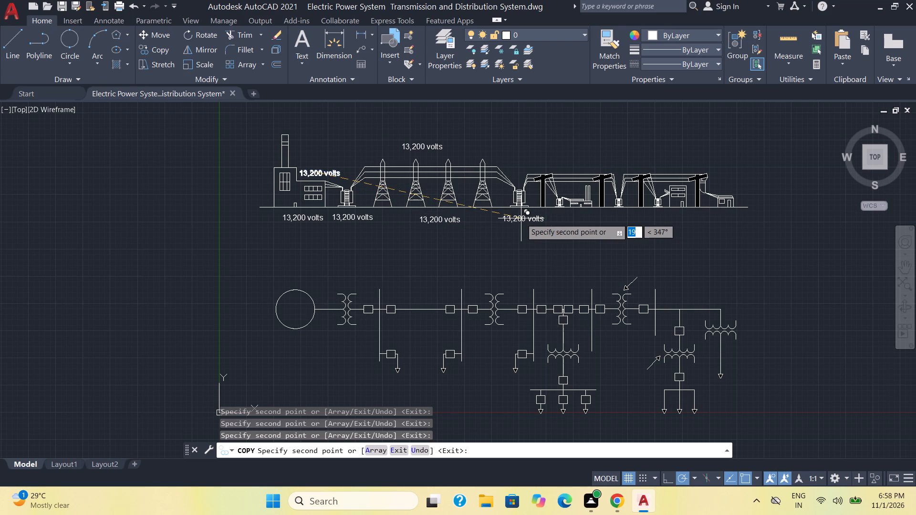
Continue copying the 13,200 volts label beneath the small factory, the transformer between the second and third poles, and the last pole.
{"action": "scroll", "coordinate": [575, 214], "scroll_direction": "up", "scroll_amount": 3}
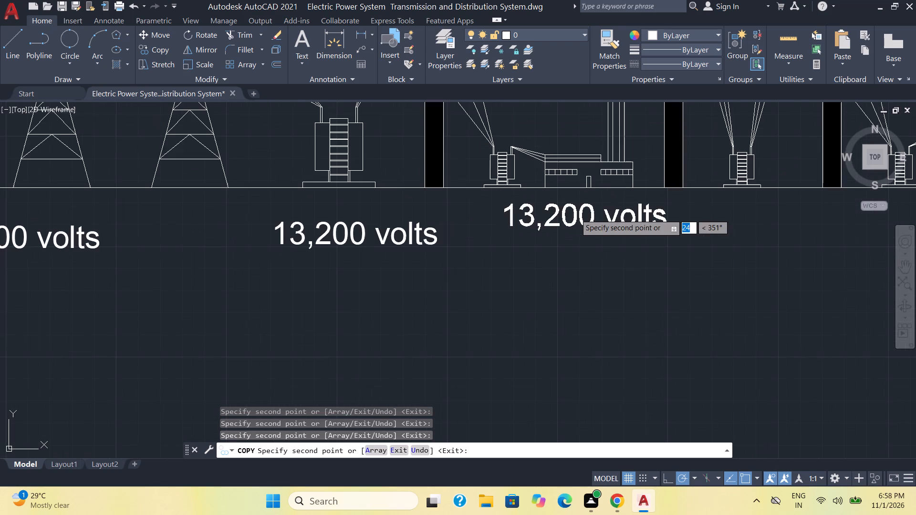
{"action": "left_click", "coordinate": [569, 209]}
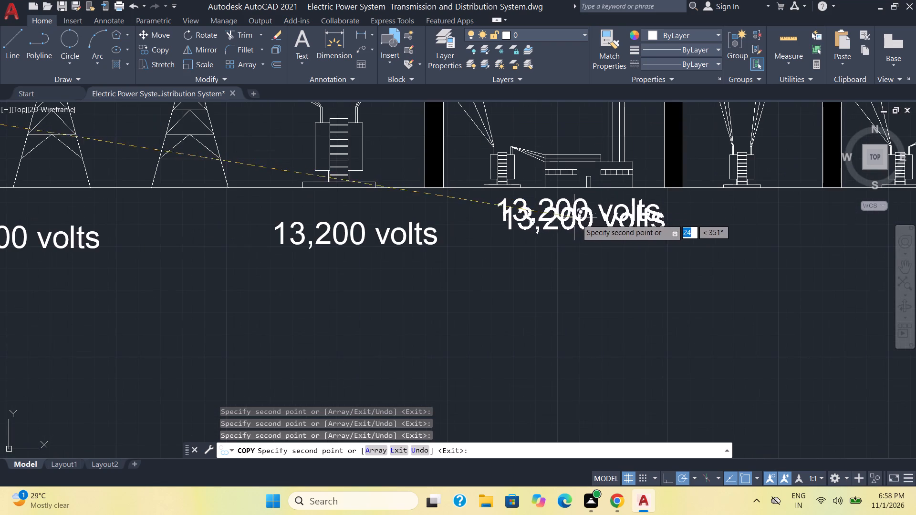
{"action": "scroll", "coordinate": [736, 227], "scroll_direction": "down", "scroll_amount": 1}
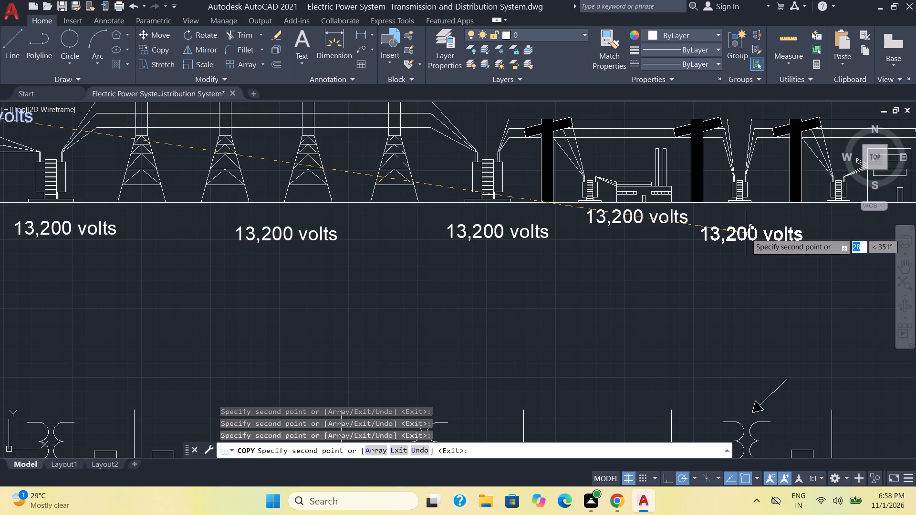
{"action": "left_click", "coordinate": [746, 233]}
{"action": "scroll", "coordinate": [758, 268], "scroll_direction": "down", "scroll_amount": 2}
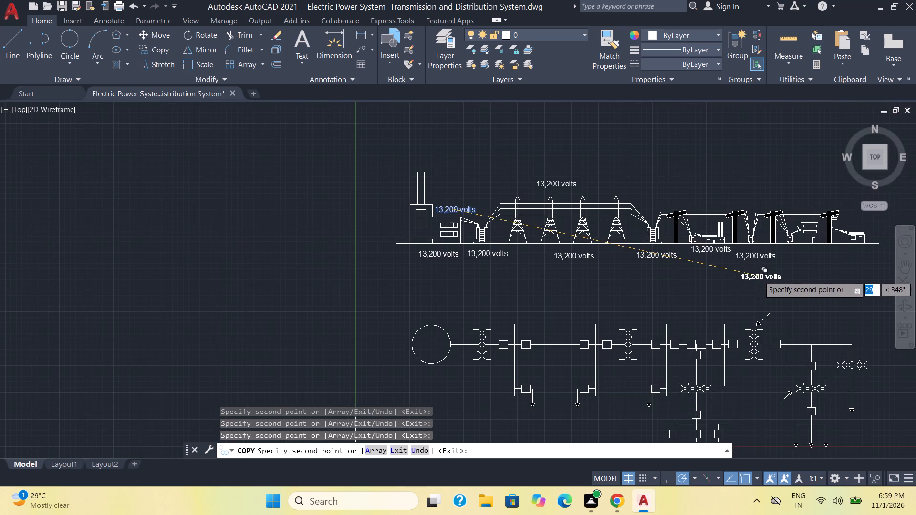
{"action": "middle_click_drag", "start_coordinate": [759, 276], "coordinate": [551, 259]}
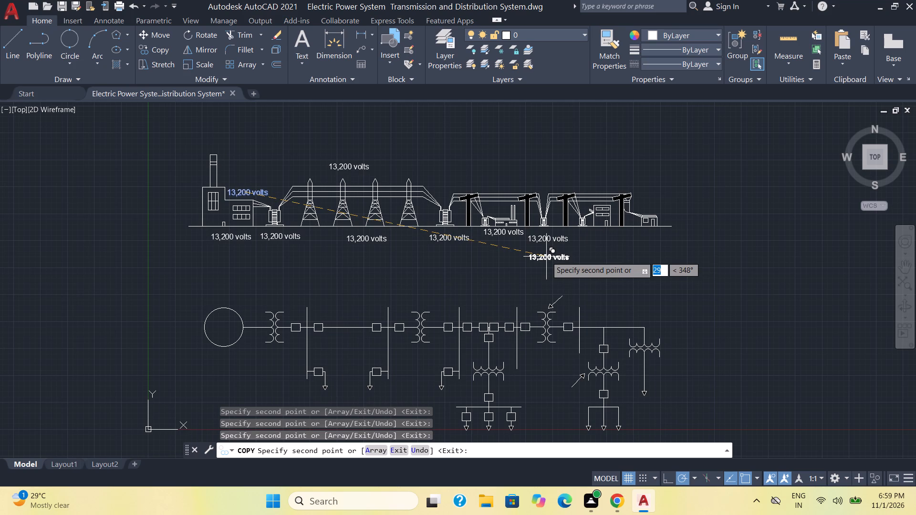
{"action": "scroll", "coordinate": [662, 252], "scroll_direction": "up", "scroll_amount": 2}
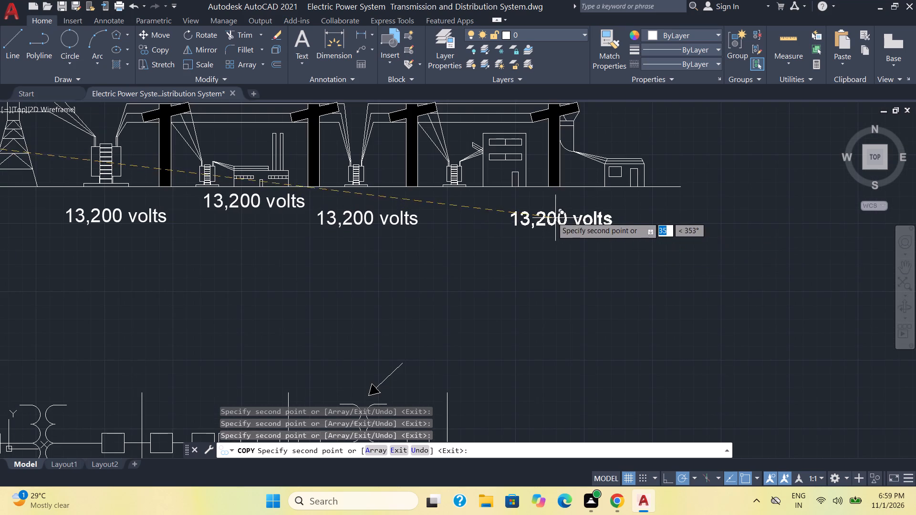
{"action": "left_click", "coordinate": [553, 203]}
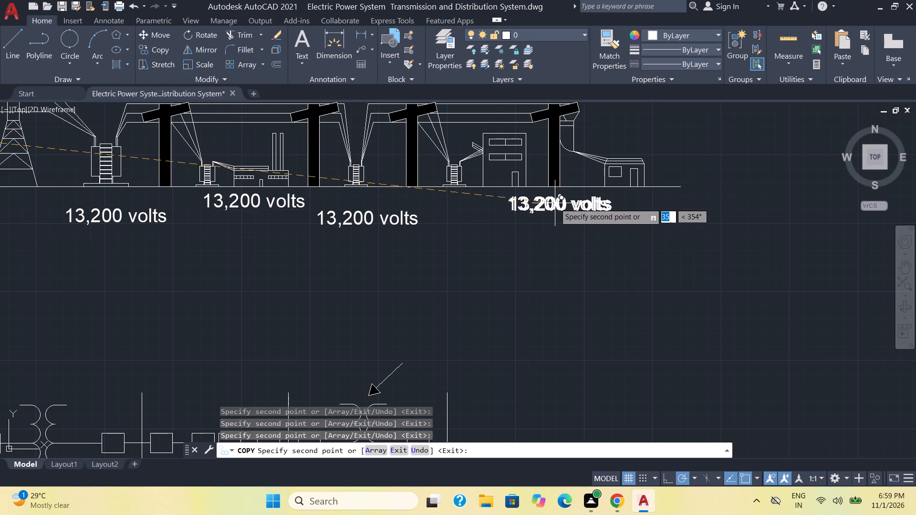
Copy the label around the one-line diagram: above generator, first transformer, three line sections and upper pointer arrow, below the end feeder, beside the lower pointer.
{"action": "scroll", "coordinate": [560, 260], "scroll_direction": "down", "scroll_amount": 2}
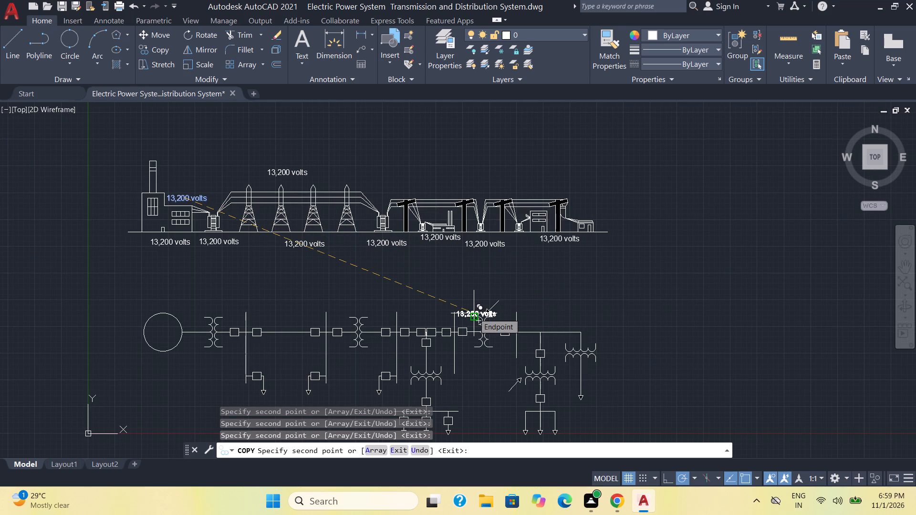
{"action": "middle_click_drag", "start_coordinate": [396, 314], "coordinate": [464, 260]}
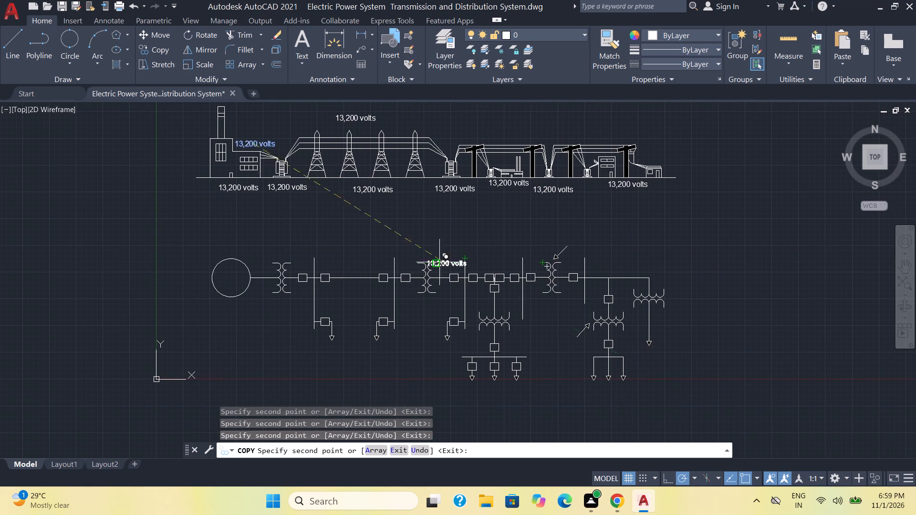
{"action": "left_click", "coordinate": [229, 248]}
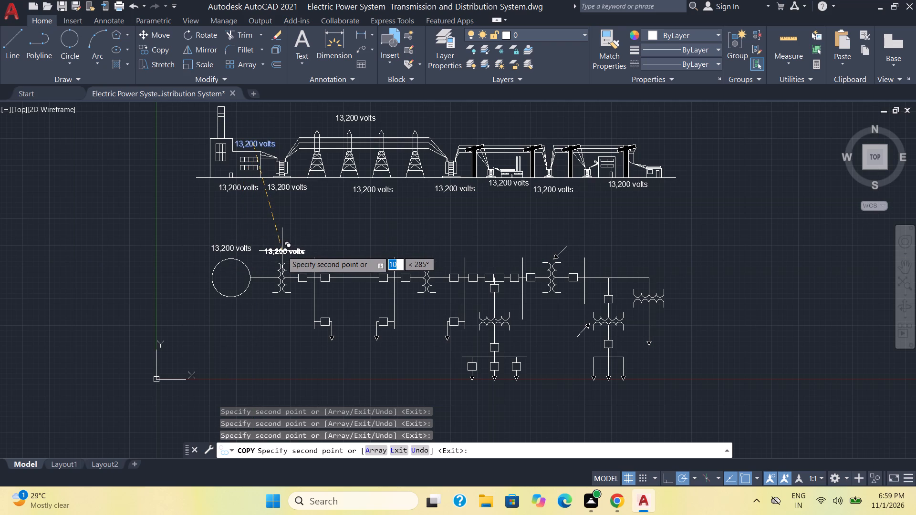
{"action": "left_click", "coordinate": [283, 239]}
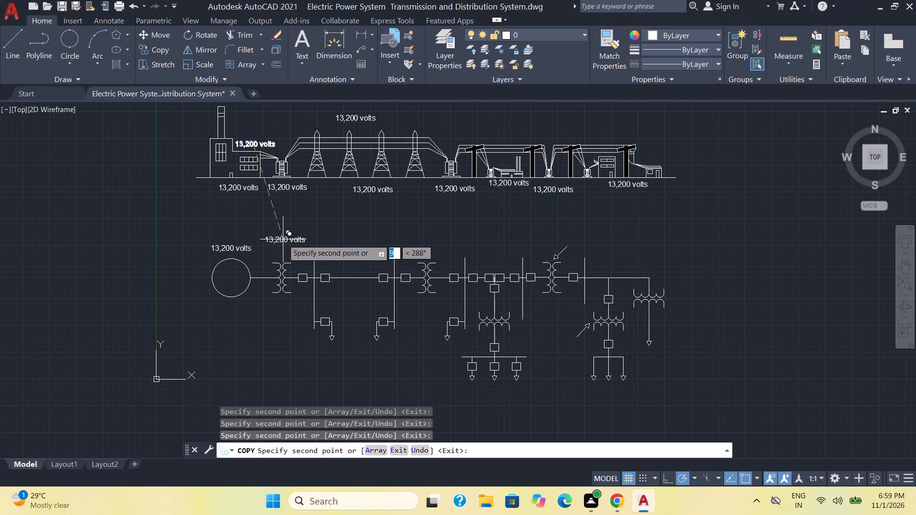
{"action": "left_click", "coordinate": [351, 261]}
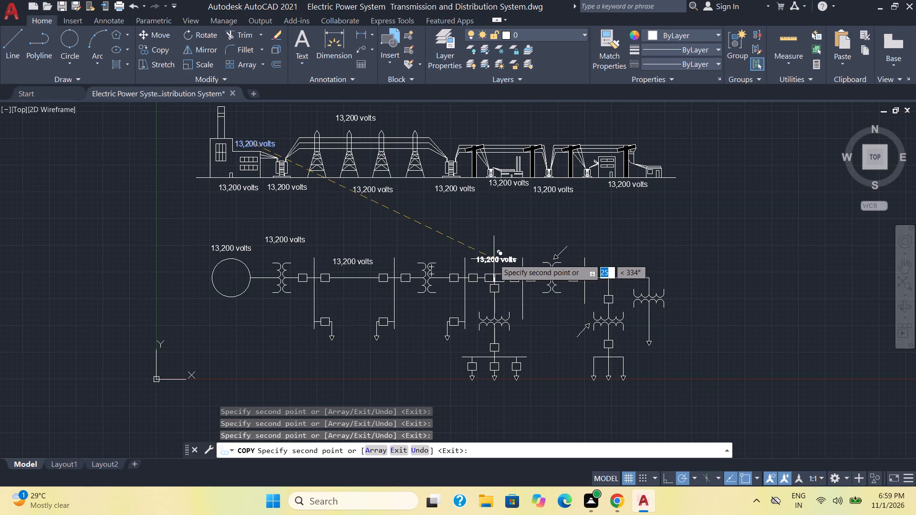
{"action": "left_click", "coordinate": [491, 250]}
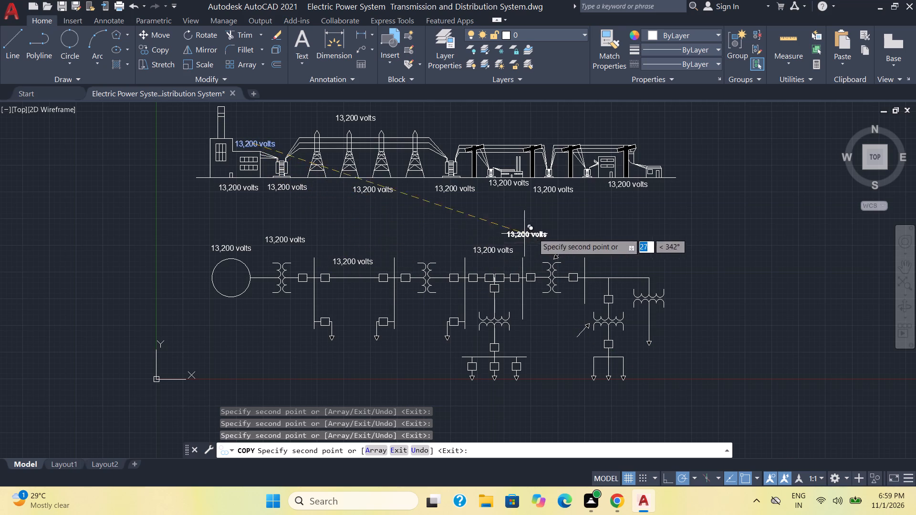
{"action": "left_click", "coordinate": [584, 228]}
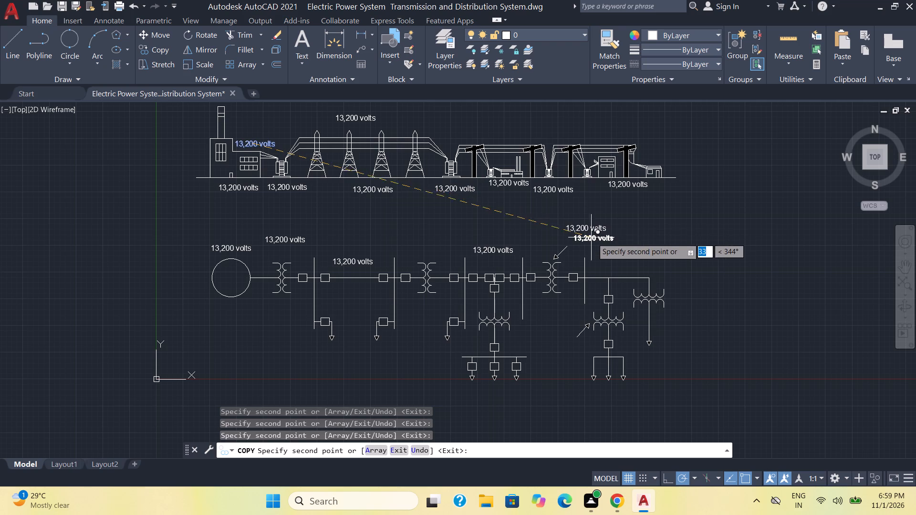
{"action": "left_click", "coordinate": [612, 257]}
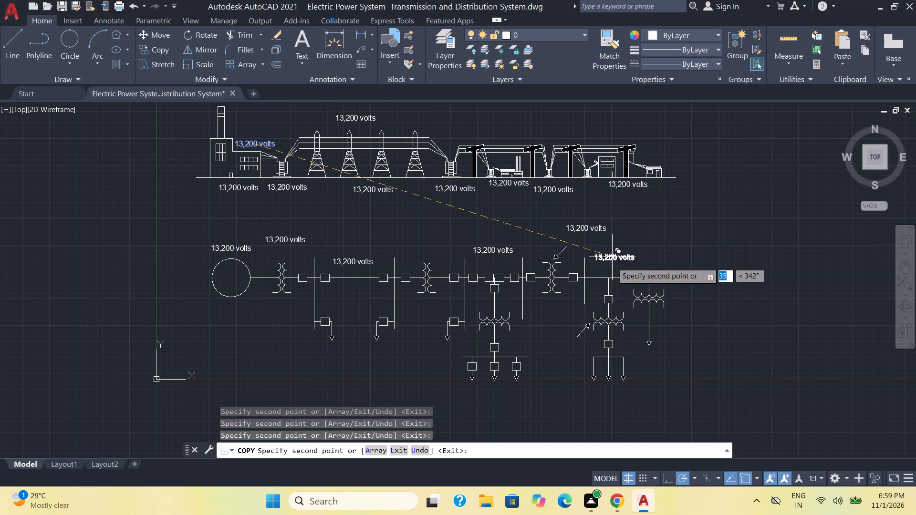
{"action": "left_click", "coordinate": [648, 367]}
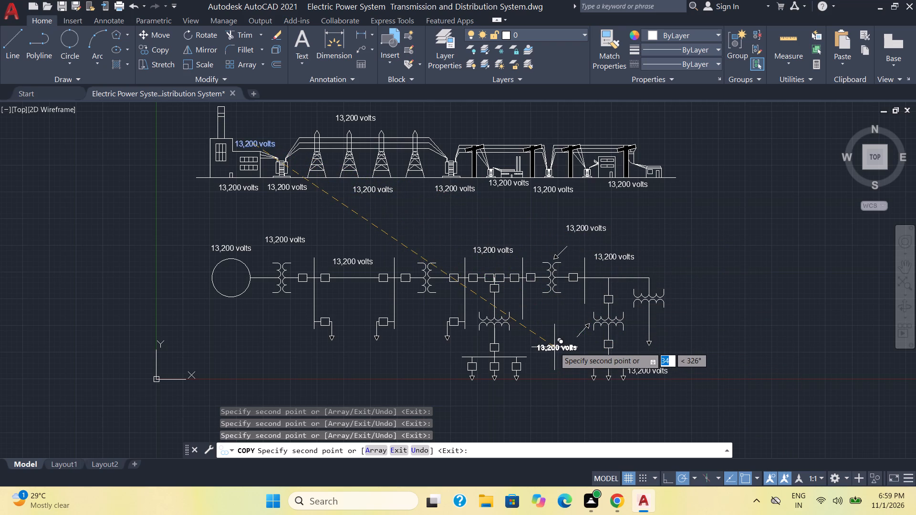
{"action": "left_click", "coordinate": [562, 344]}
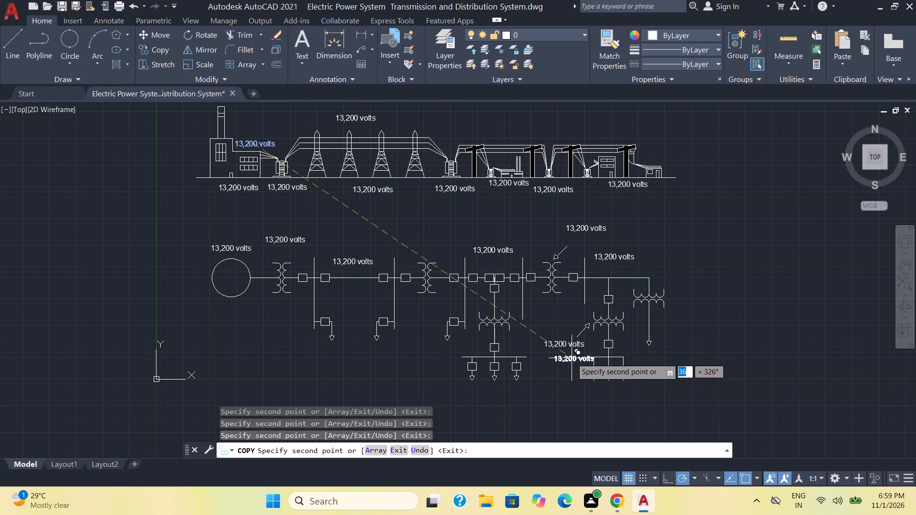
{"action": "key", "text": "Escape"}
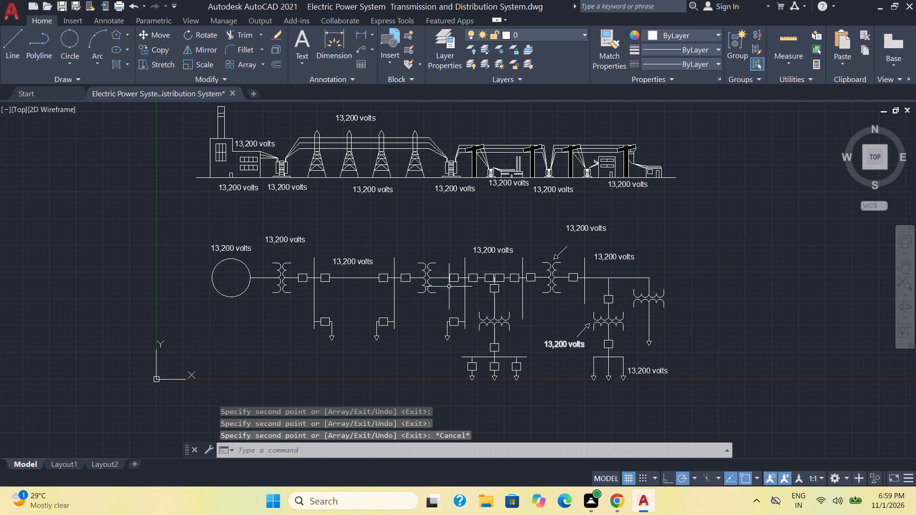
Change the copied label above the transmission towers to read "345,000 volts".
{"action": "double_click", "coordinate": [350, 118]}
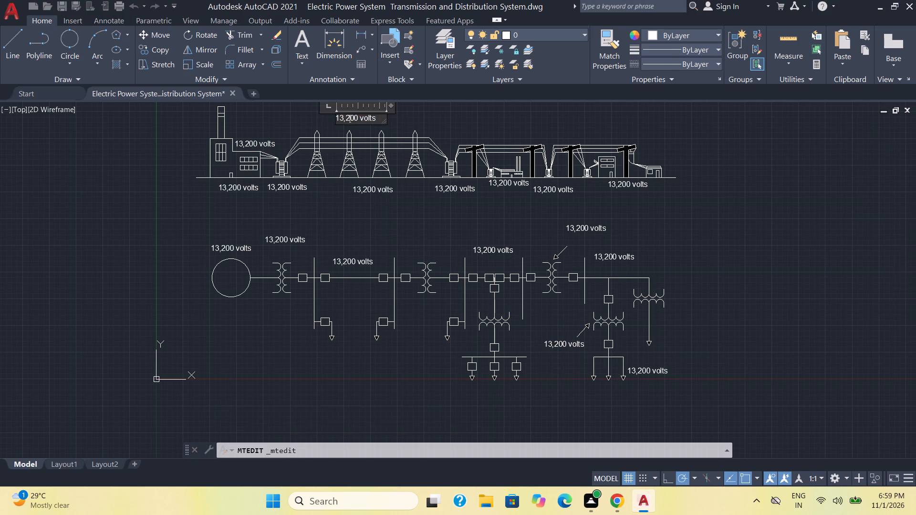
{"action": "scroll", "coordinate": [352, 120], "scroll_direction": "up", "scroll_amount": 2}
{"action": "middle_click_drag", "start_coordinate": [352, 122], "coordinate": [364, 179]}
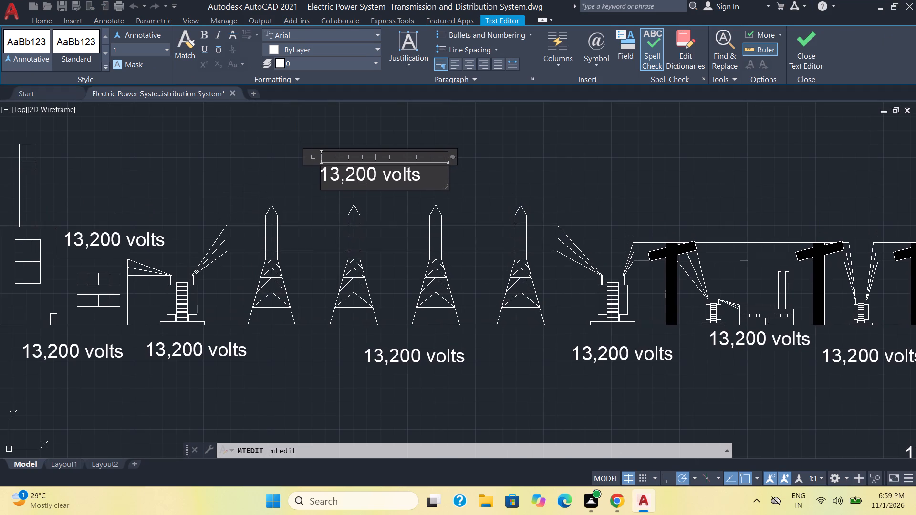
{"action": "left_click_drag", "start_coordinate": [352, 173], "coordinate": [322, 175]}
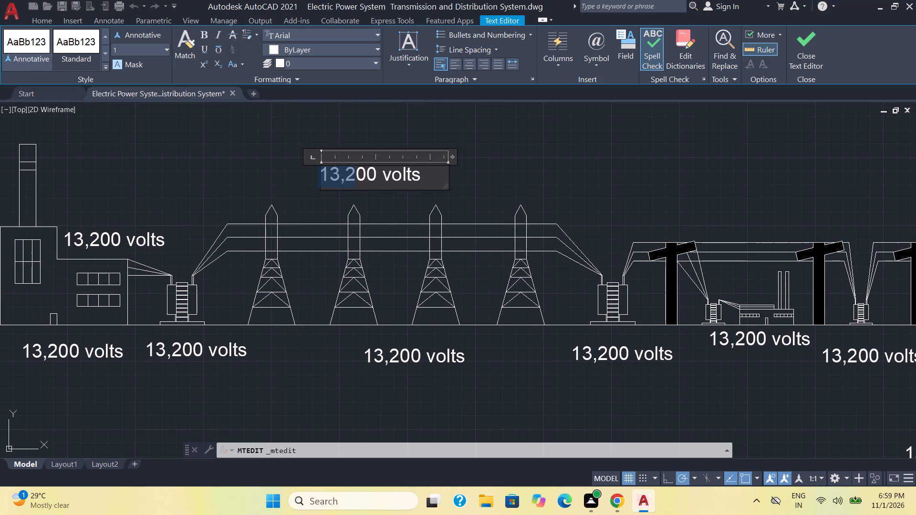
{"action": "left_click_drag", "start_coordinate": [322, 175], "coordinate": [321, 175]}
{"action": "key", "text": "3"}
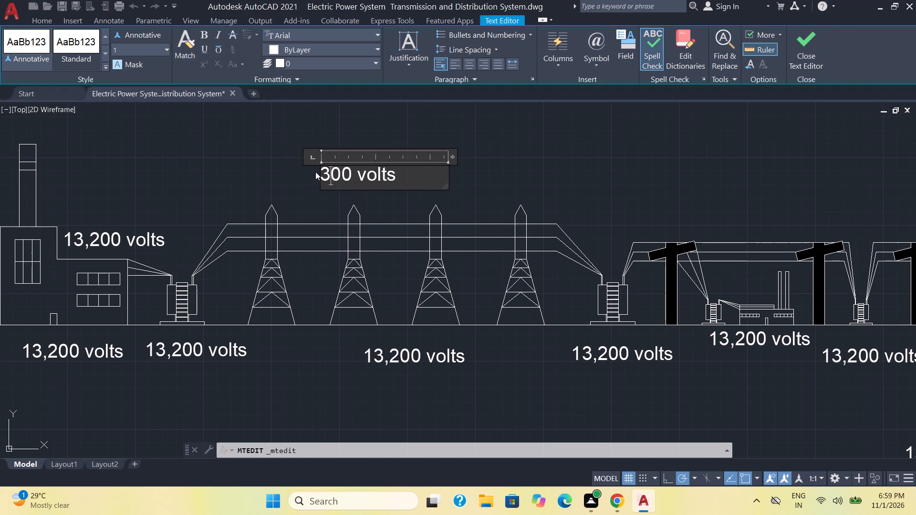
{"action": "type", "text": "45"}
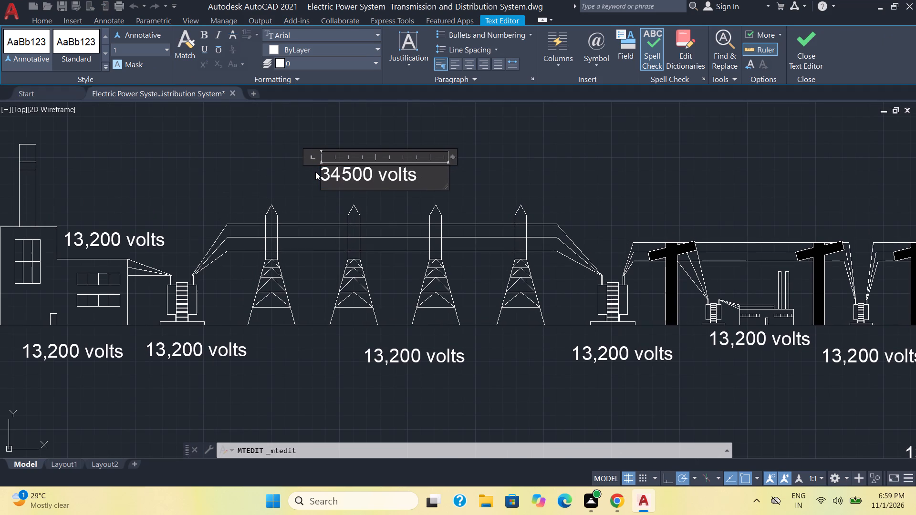
{"action": "type", "text": ",0"}
{"action": "left_click", "coordinate": [495, 178]}
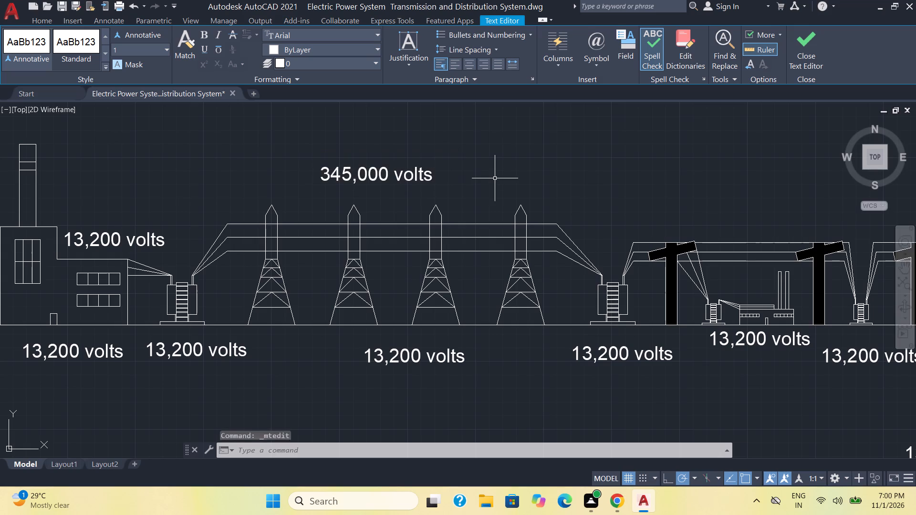
Copy the 13,200 volts label beside the power plant to above the last two poles and above the first two poles of the pictorial view.
{"action": "scroll", "coordinate": [549, 206], "scroll_direction": "down", "scroll_amount": 1}
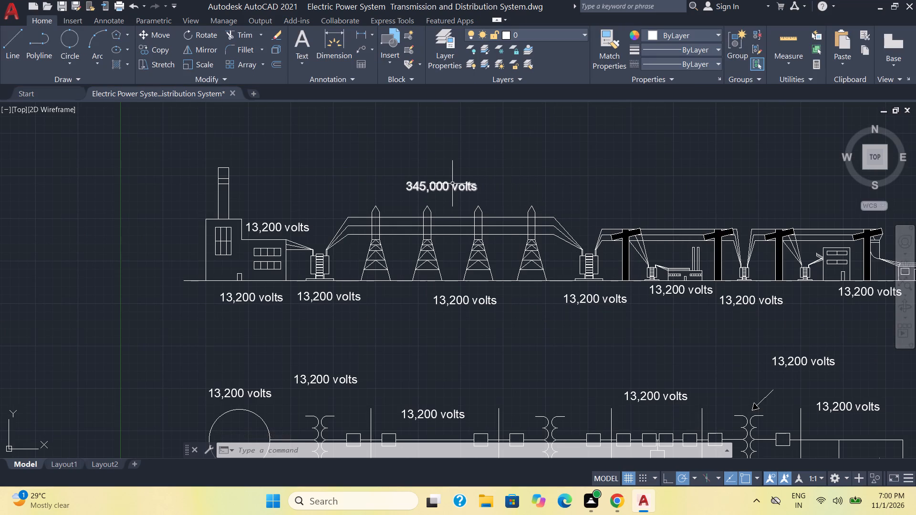
{"action": "left_click", "coordinate": [281, 228]}
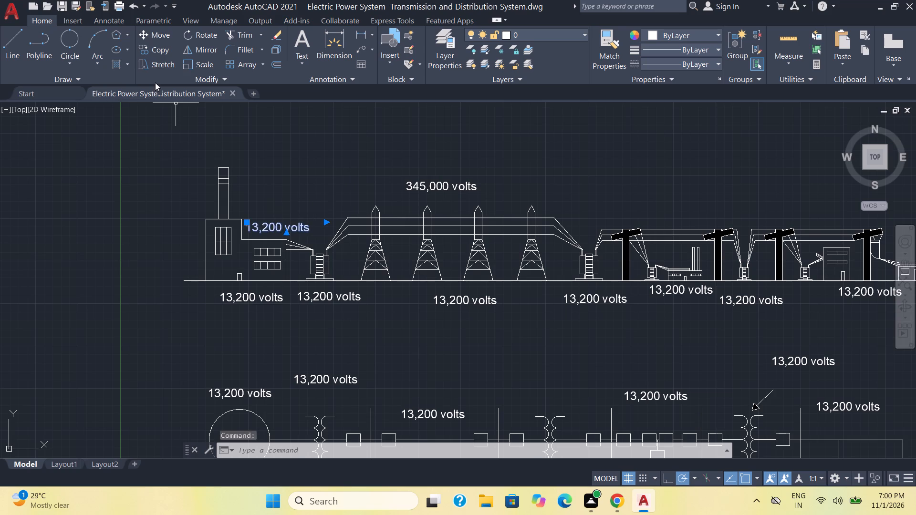
{"action": "left_click", "coordinate": [153, 49]}
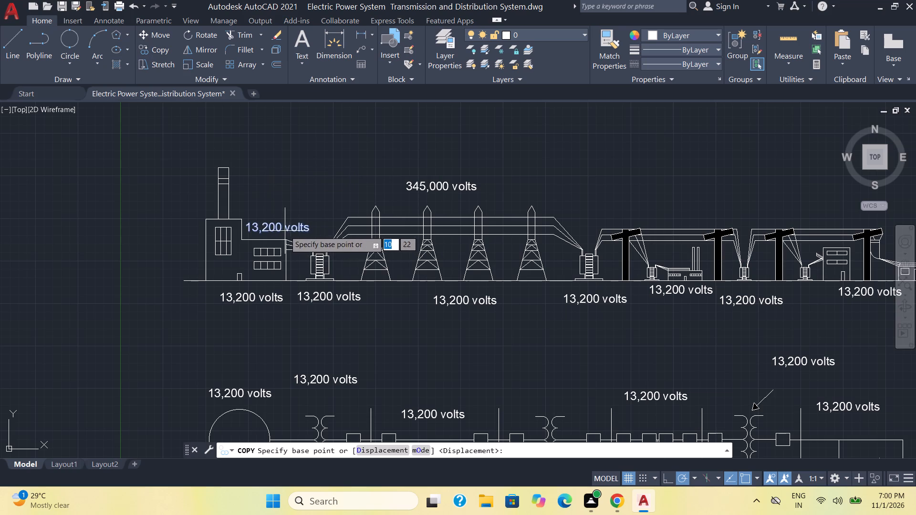
{"action": "left_click", "coordinate": [285, 231]}
{"action": "scroll", "coordinate": [457, 227], "scroll_direction": "down", "scroll_amount": 3}
{"action": "scroll", "coordinate": [608, 227], "scroll_direction": "up", "scroll_amount": 1}
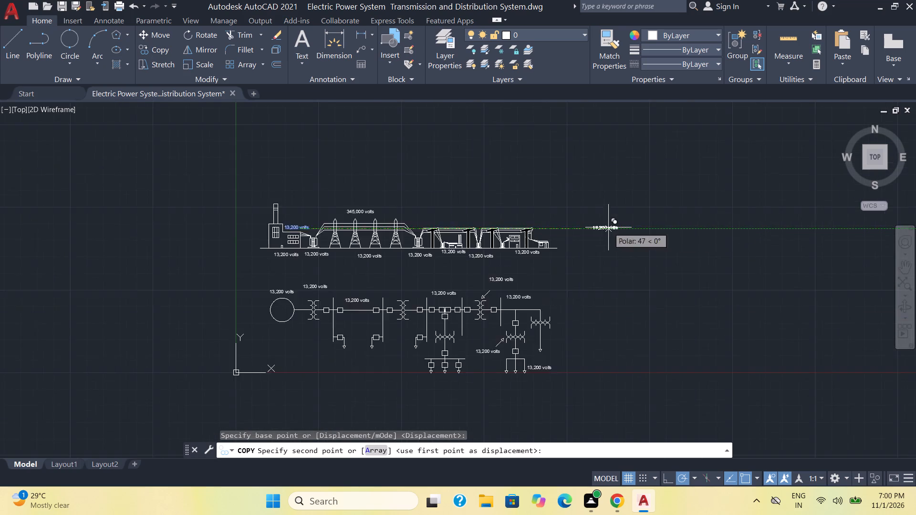
{"action": "scroll", "coordinate": [608, 227], "scroll_direction": "up", "scroll_amount": 1}
{"action": "scroll", "coordinate": [513, 213], "scroll_direction": "up", "scroll_amount": 1}
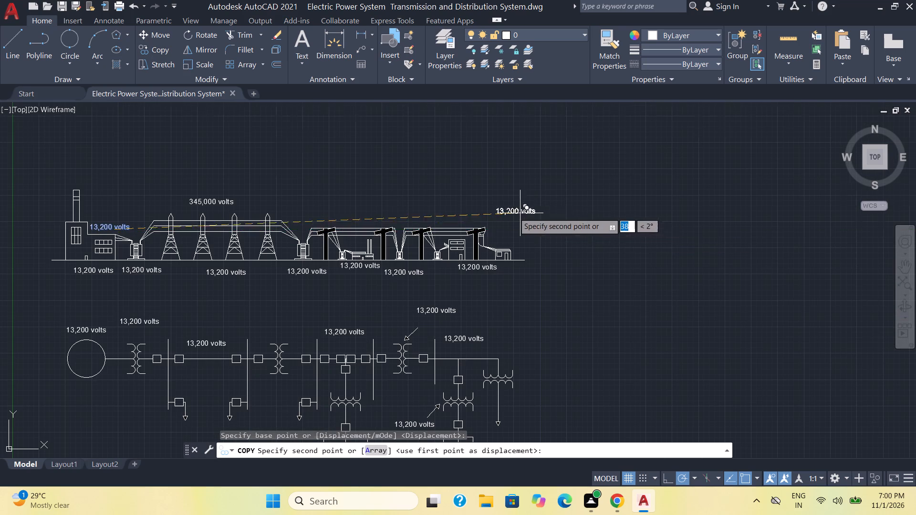
{"action": "scroll", "coordinate": [512, 213], "scroll_direction": "up", "scroll_amount": 1}
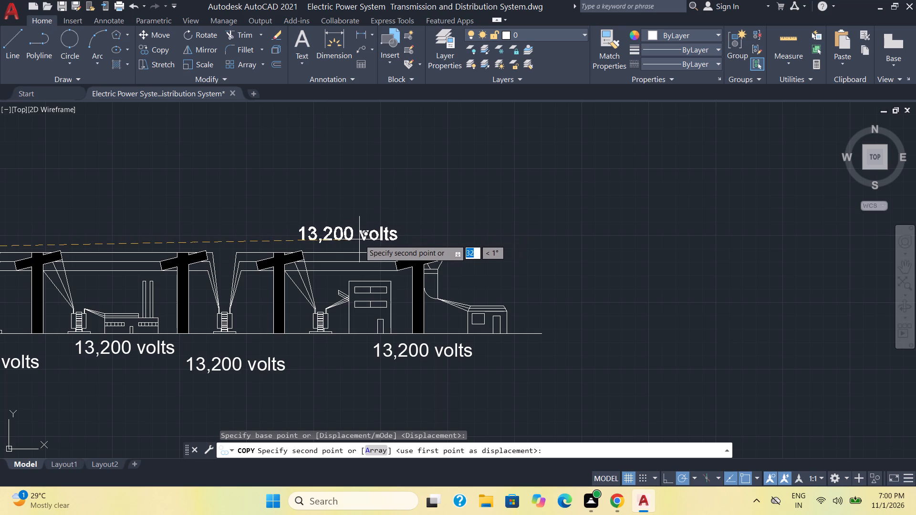
{"action": "left_click", "coordinate": [356, 243]}
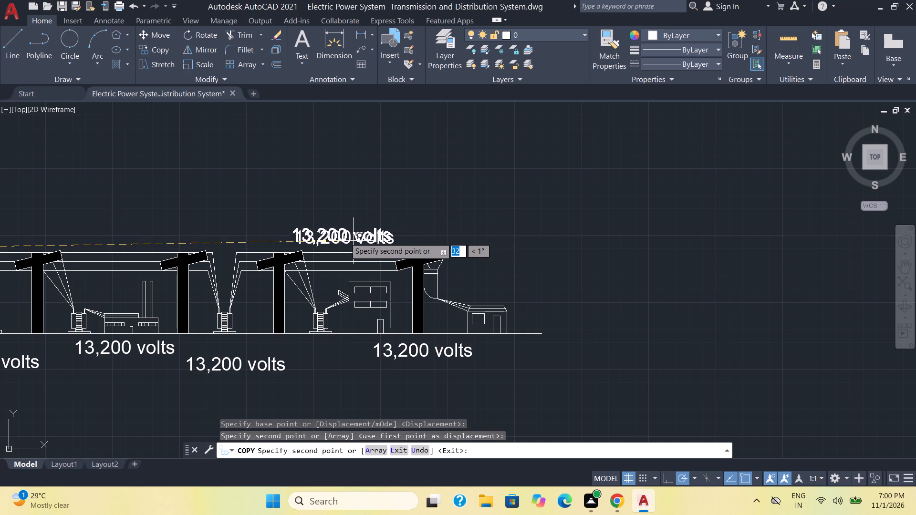
{"action": "middle_click_drag", "start_coordinate": [138, 224], "coordinate": [141, 223]}
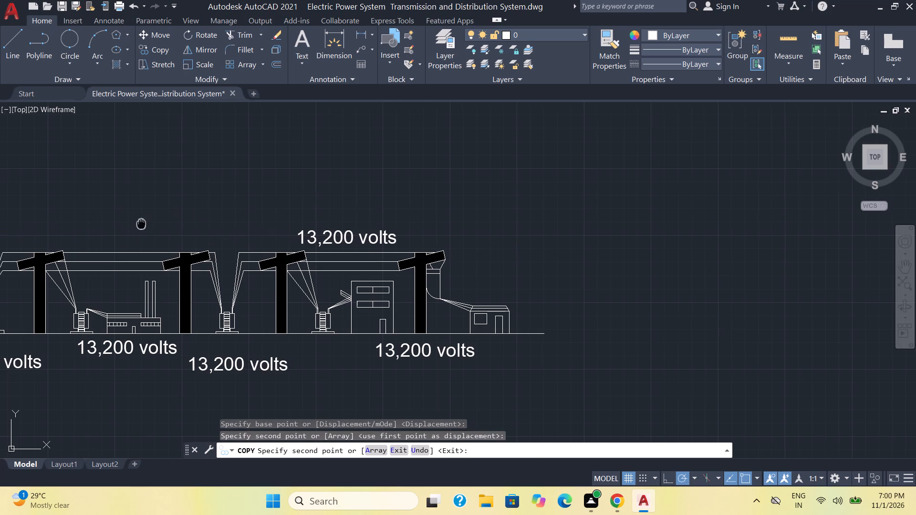
{"action": "middle_click_drag", "start_coordinate": [141, 223], "coordinate": [270, 231]}
{"action": "left_click", "coordinate": [246, 245]}
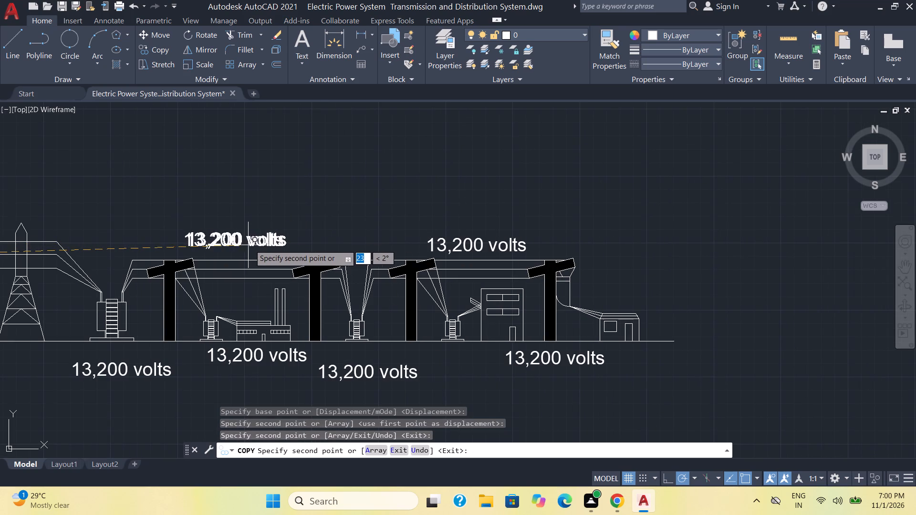
{"action": "key", "text": "Escape"}
Change the copied label above the first two poles to read "69,000 volts".
{"action": "double_click", "coordinate": [254, 241]}
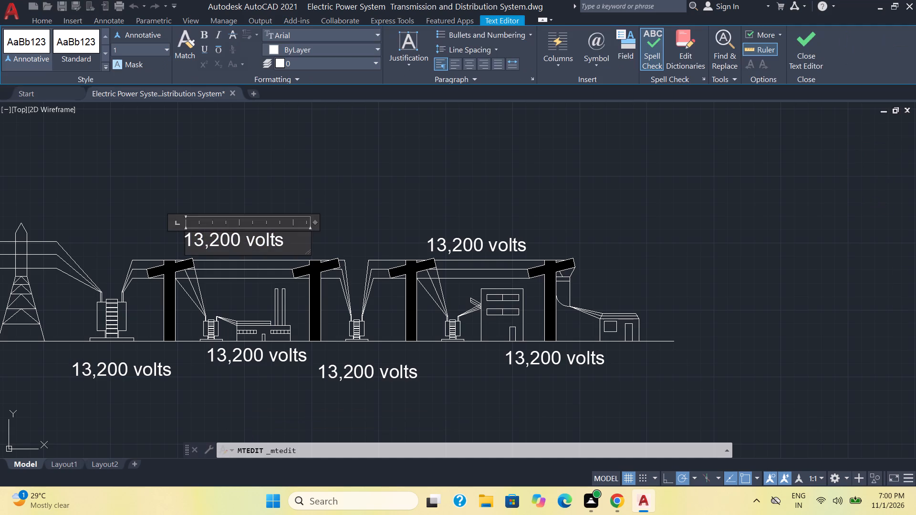
{"action": "left_click_drag", "start_coordinate": [219, 243], "coordinate": [210, 242]}
{"action": "left_click_drag", "start_coordinate": [210, 242], "coordinate": [181, 242]}
{"action": "type", "text": "69"}
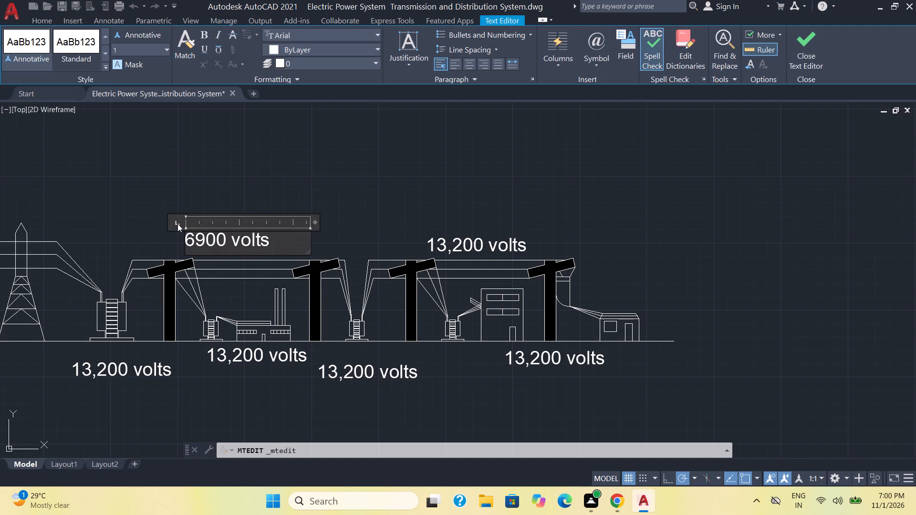
{"action": "type", "text": ",0"}
{"action": "left_click", "coordinate": [319, 183]}
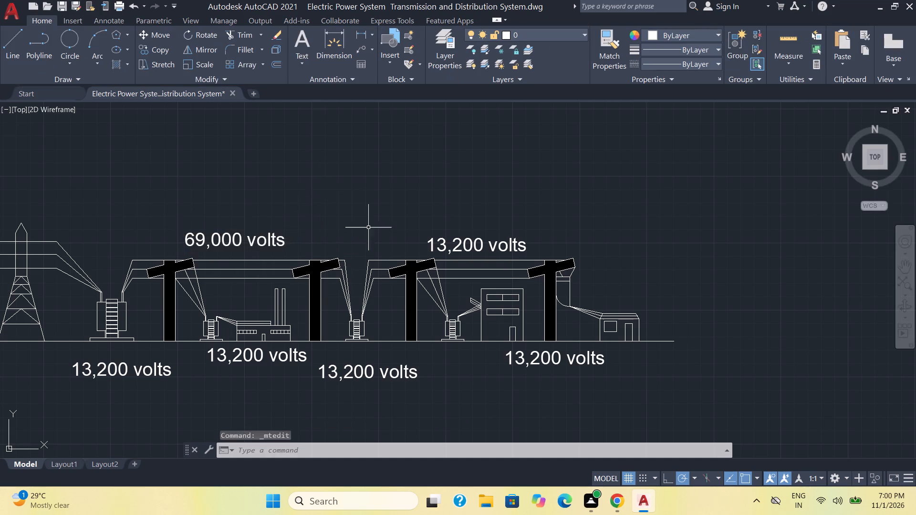
Replace the label beneath the power plant with "Generating station" on two lines and centre the text.
{"action": "scroll", "coordinate": [368, 232], "scroll_direction": "down", "scroll_amount": 3}
{"action": "scroll", "coordinate": [118, 276], "scroll_direction": "up", "scroll_amount": 3}
{"action": "middle_click_drag", "start_coordinate": [307, 340], "coordinate": [263, 280]}
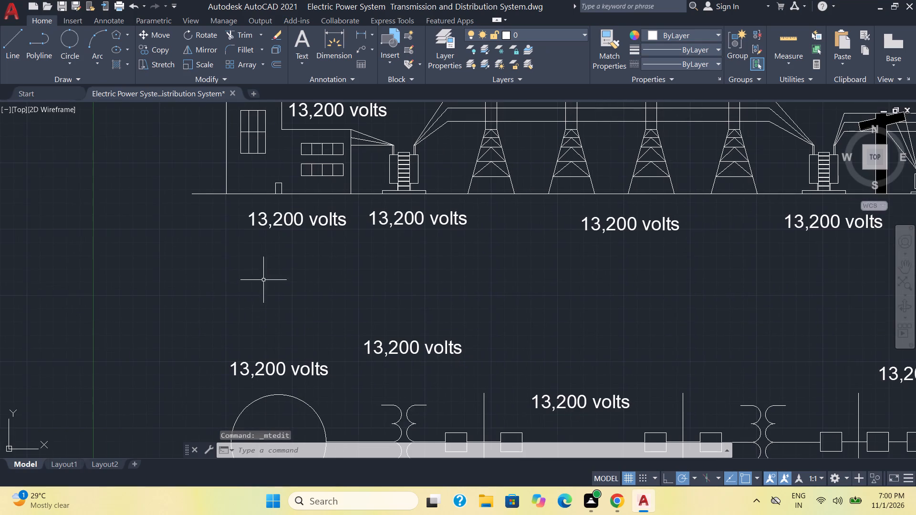
{"action": "double_click", "coordinate": [284, 222]}
{"action": "left_click_drag", "start_coordinate": [353, 223], "coordinate": [226, 220]}
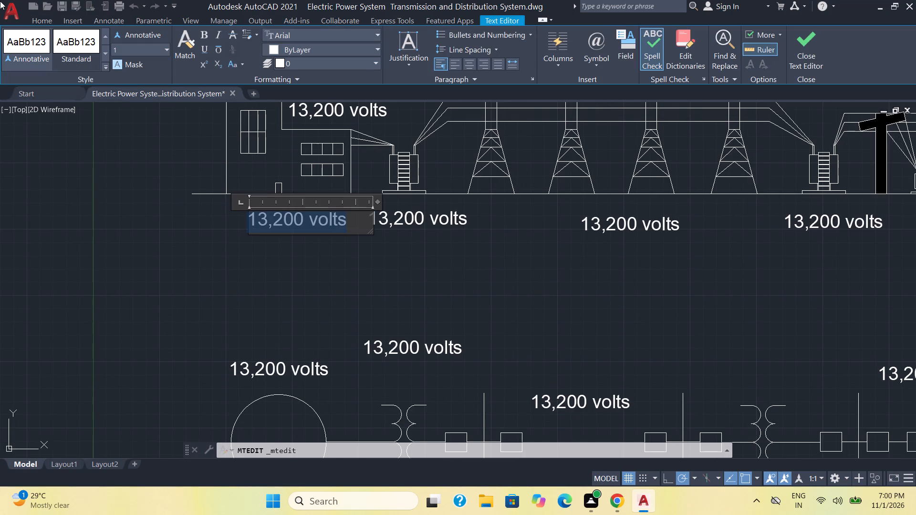
{"action": "key", "text": "shift+g"}
{"action": "type", "text": "enerating"}
{"action": "key", "text": "Return"}
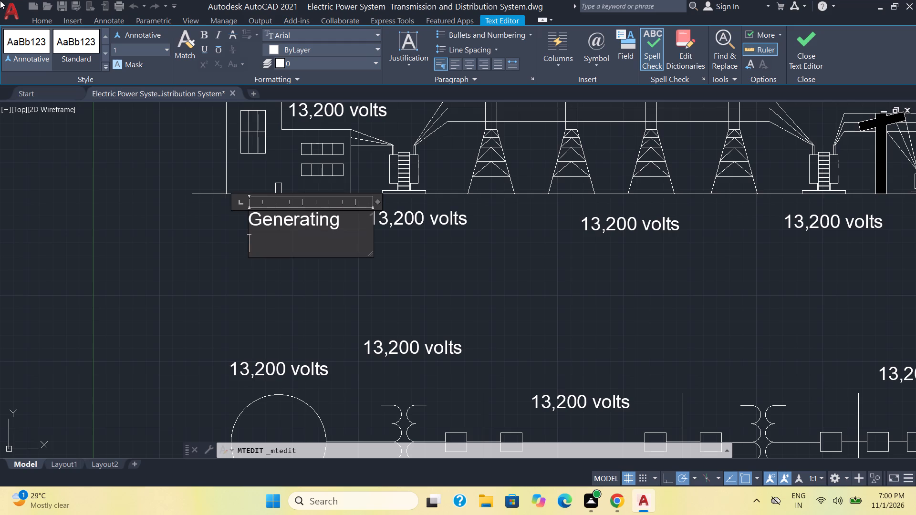
{"action": "type", "text": "station"}
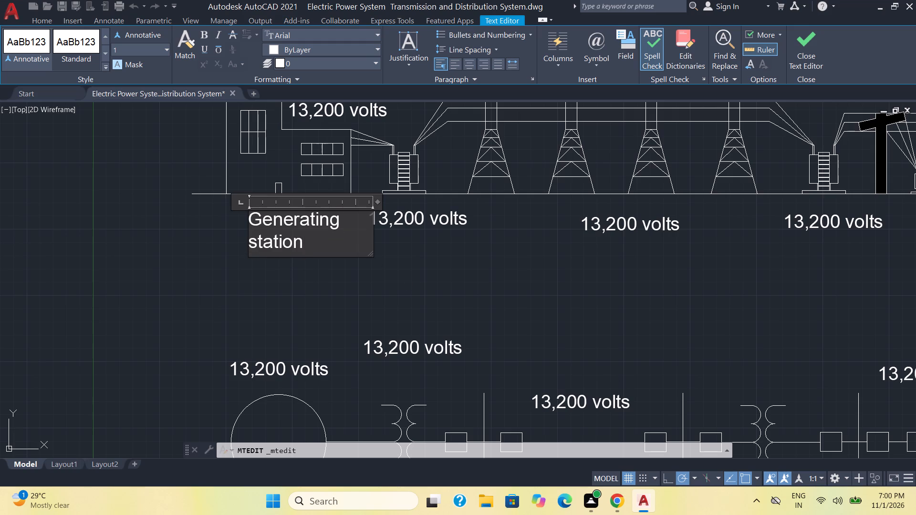
{"action": "left_click_drag", "start_coordinate": [317, 243], "coordinate": [229, 218]}
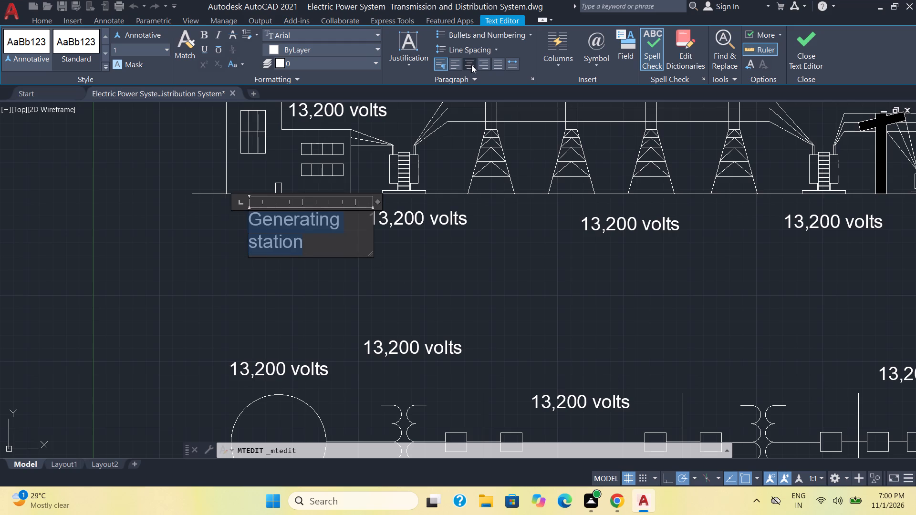
{"action": "left_click", "coordinate": [471, 65]}
{"action": "left_click", "coordinate": [374, 315]}
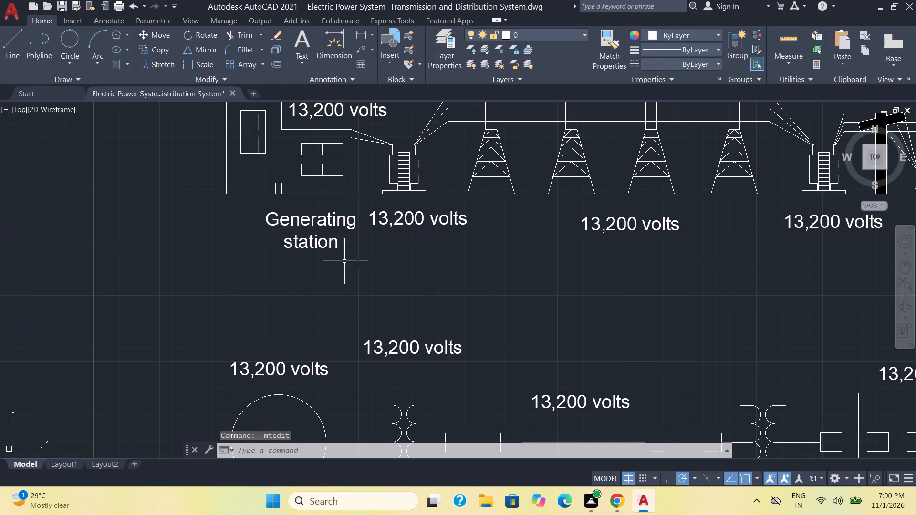
Move the "Generating station" label up and sideways so it sits just under the power plant's ground line.
{"action": "left_click", "coordinate": [318, 243]}
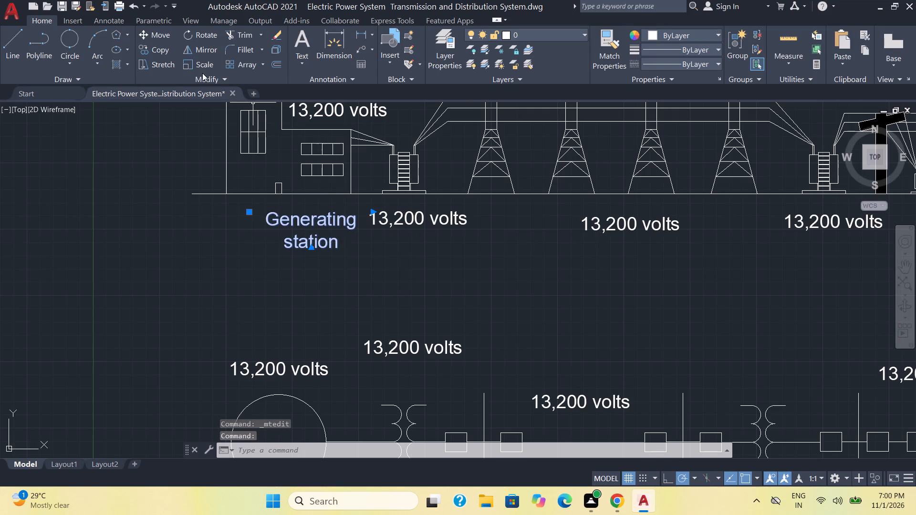
{"action": "left_click", "coordinate": [156, 32]}
{"action": "left_click", "coordinate": [305, 219]}
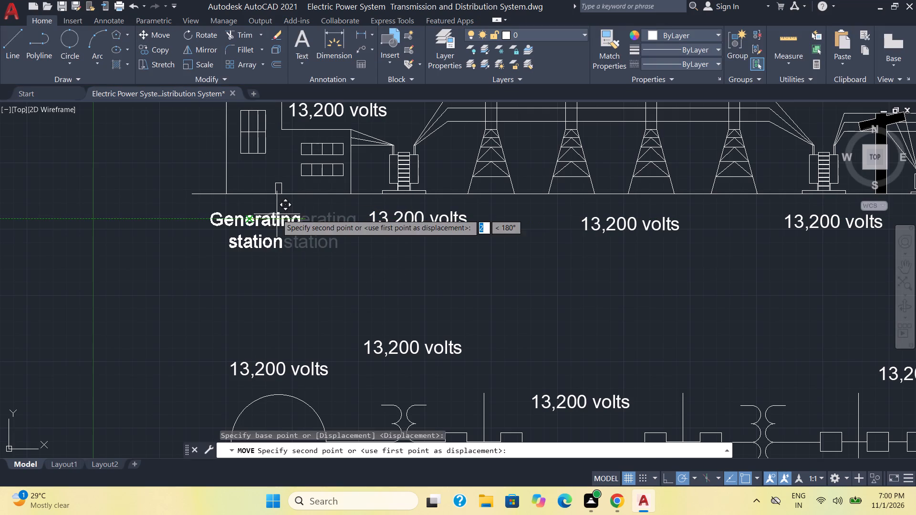
{"action": "scroll", "coordinate": [272, 213], "scroll_direction": "up", "scroll_amount": 3}
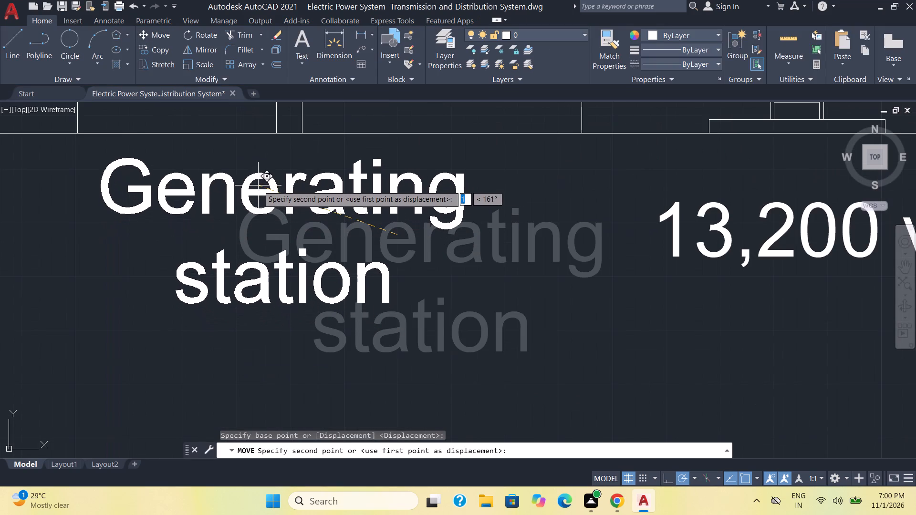
{"action": "left_click", "coordinate": [258, 185]}
Replace the label beneath the first large transformer with "Transmission Substation" on two lines and centre the text.
{"action": "scroll", "coordinate": [420, 309], "scroll_direction": "down", "scroll_amount": 2}
{"action": "middle_click_drag", "start_coordinate": [500, 381], "coordinate": [458, 359]}
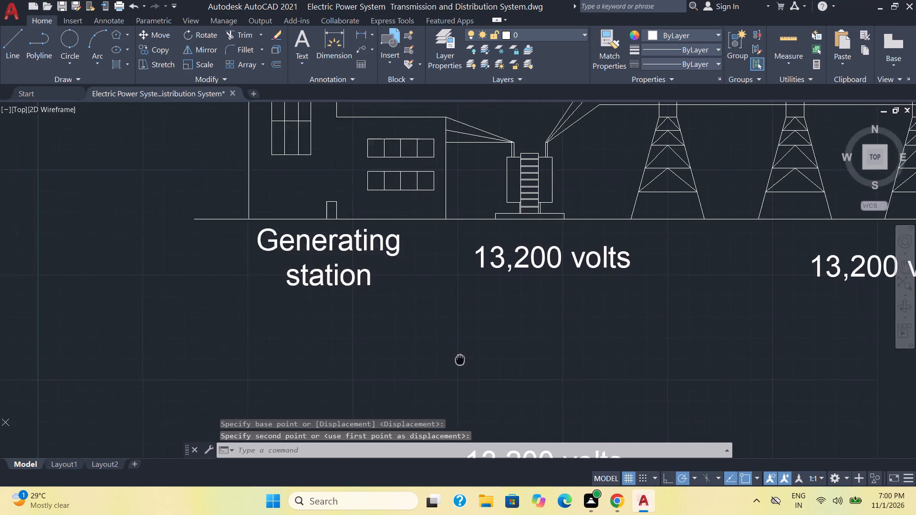
{"action": "middle_click_drag", "start_coordinate": [458, 359], "coordinate": [423, 359]}
{"action": "double_click", "coordinate": [499, 262]}
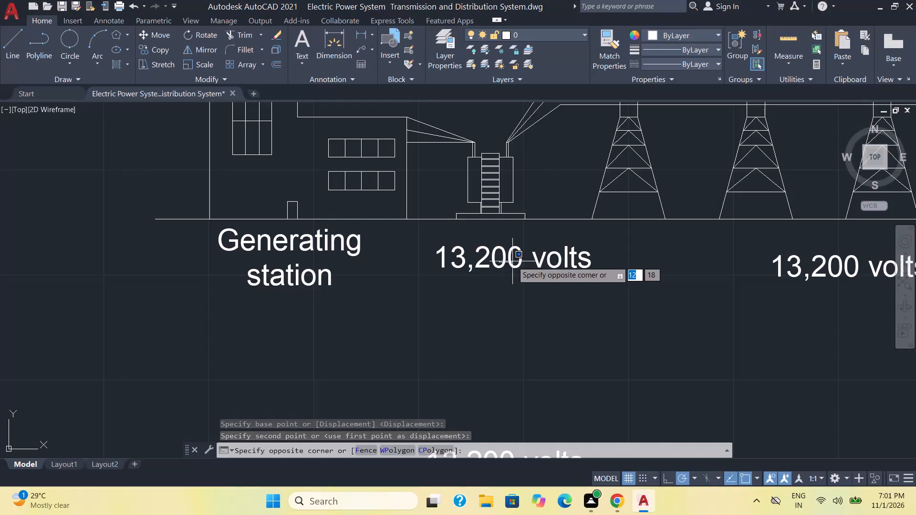
{"action": "left_click", "coordinate": [510, 264]}
{"action": "double_click", "coordinate": [512, 264]}
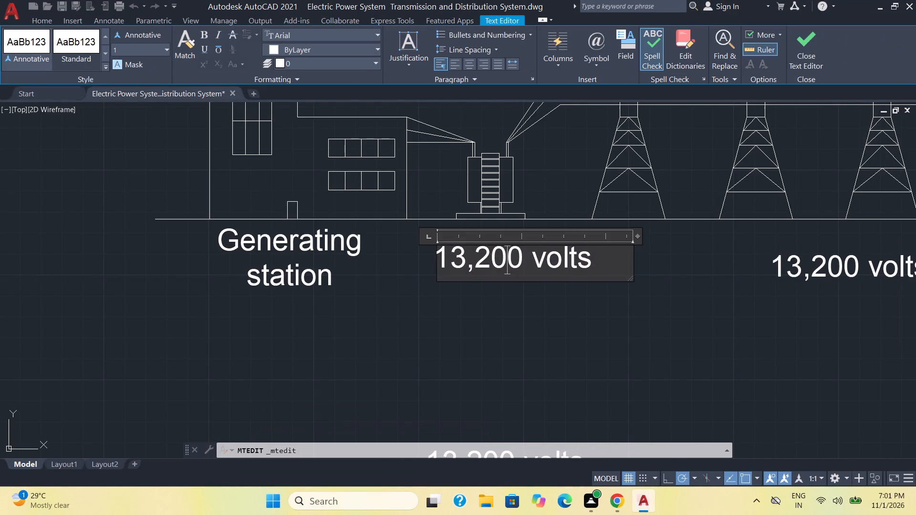
{"action": "left_click_drag", "start_coordinate": [610, 264], "coordinate": [404, 262]}
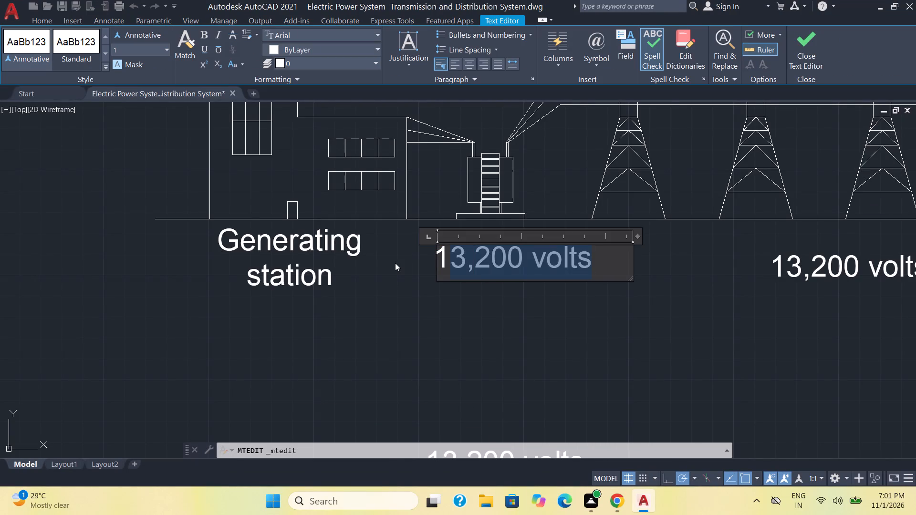
{"action": "type", "text": "Tt"}
{"action": "key", "text": "BackSpace"}
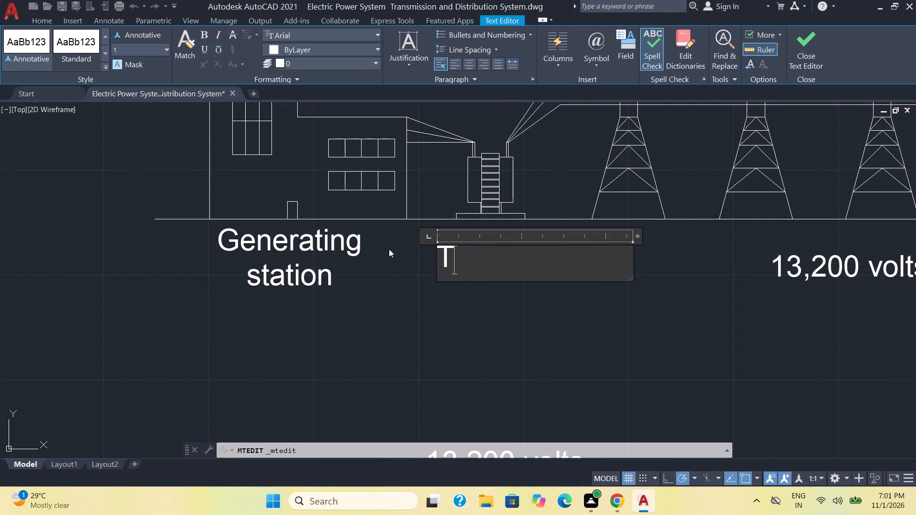
{"action": "key", "text": "r"}
{"action": "key", "text": "a"}
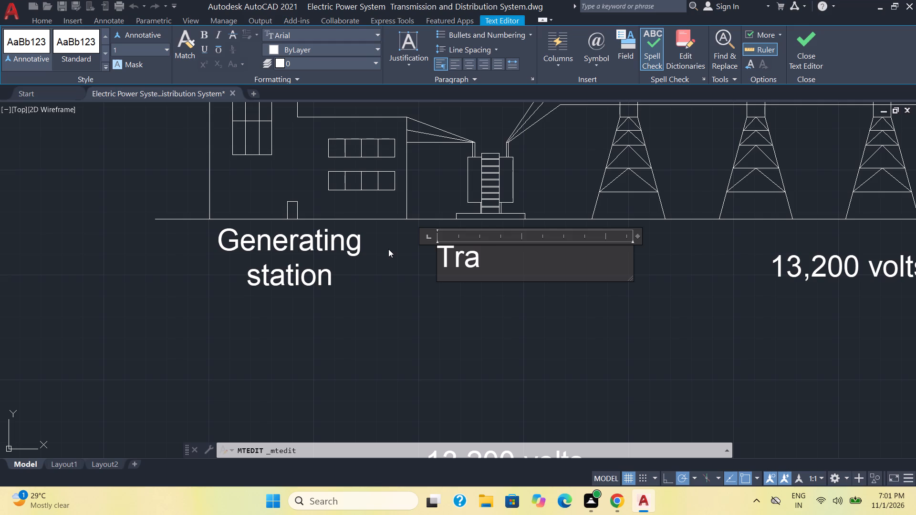
{"action": "type", "text": "nsmiss"}
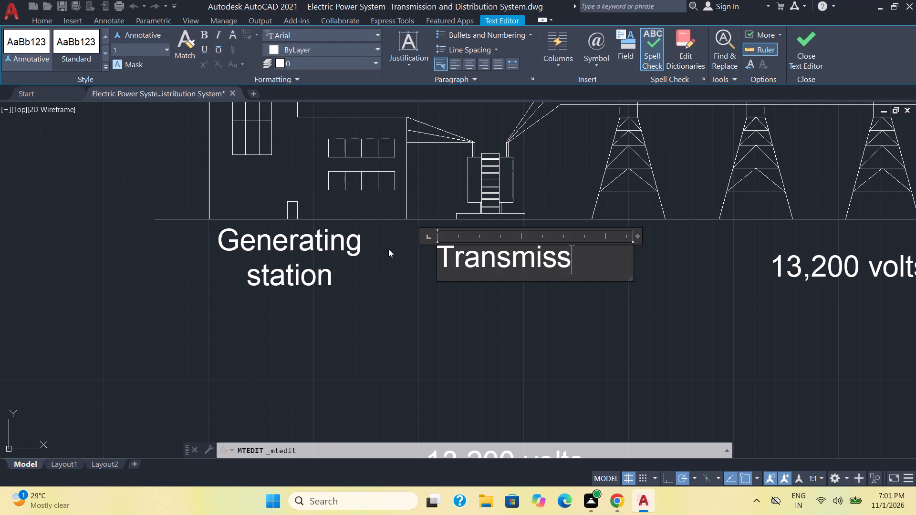
{"action": "type", "text": "ion"}
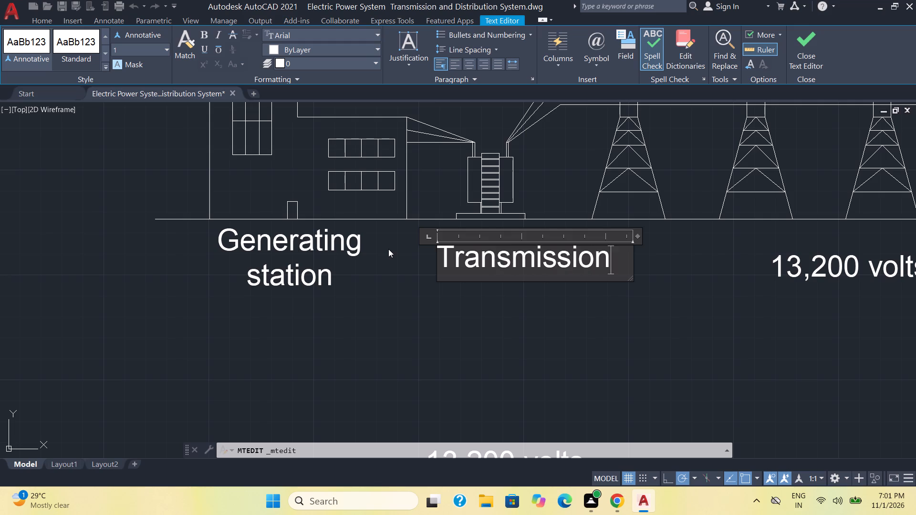
{"action": "key", "text": "Return"}
{"action": "type", "text": "Substation"}
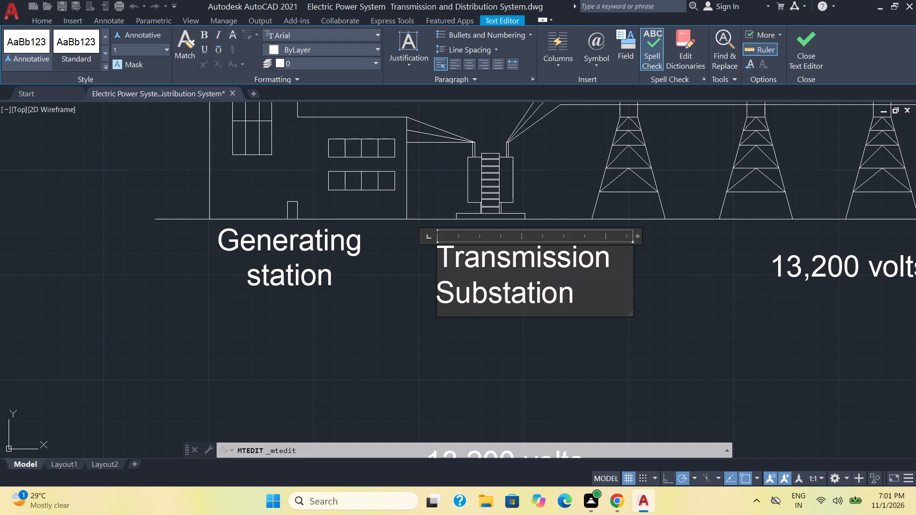
{"action": "left_click_drag", "start_coordinate": [592, 303], "coordinate": [402, 256]}
{"action": "left_click", "coordinate": [469, 65]}
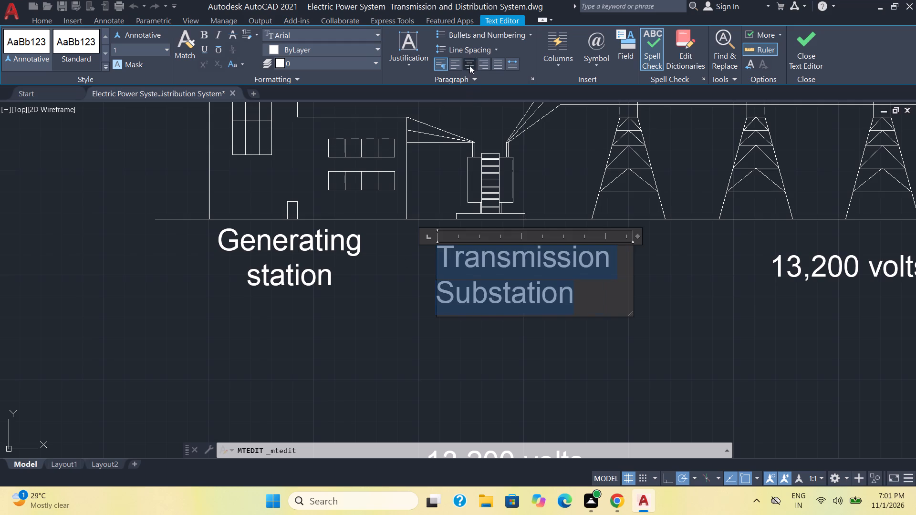
{"action": "left_click", "coordinate": [563, 402]}
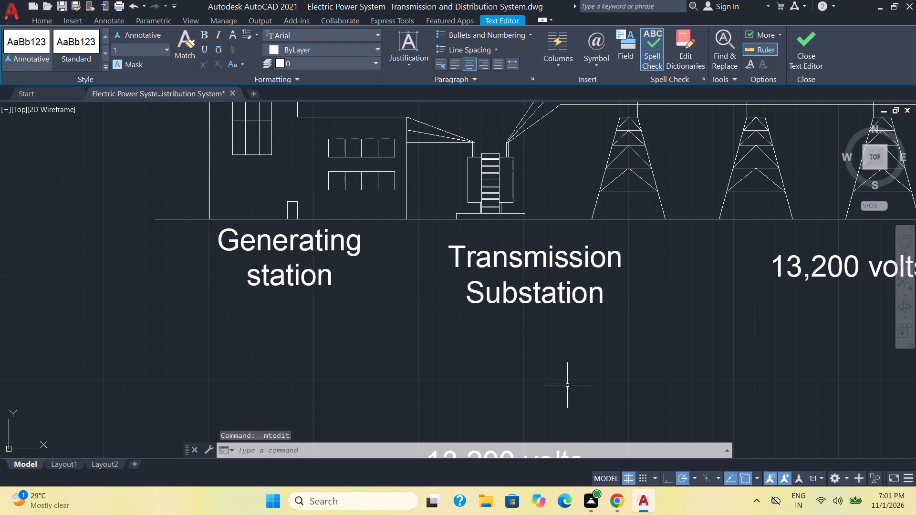
Move the "Transmission Substation" label up and sideways so it sits directly beneath the first large transformer.
{"action": "left_click", "coordinate": [572, 298]}
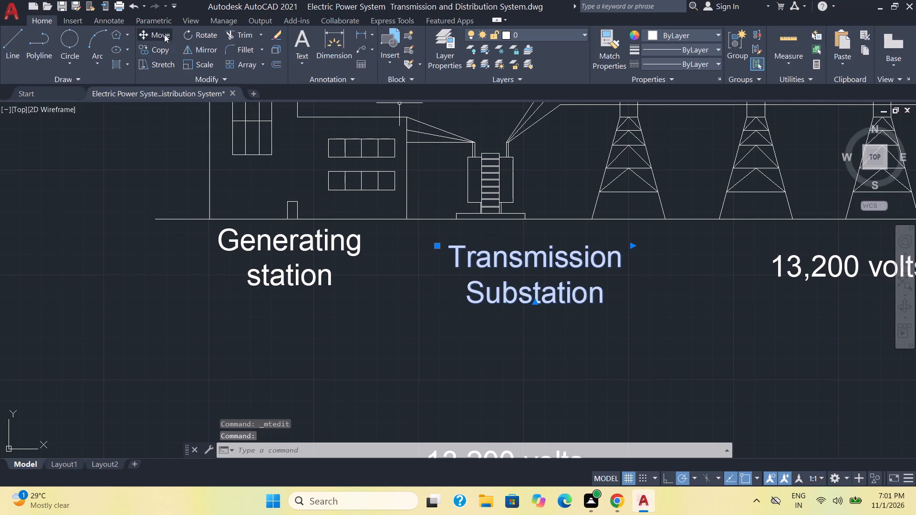
{"action": "left_click", "coordinate": [164, 34]}
{"action": "left_click", "coordinate": [534, 260]}
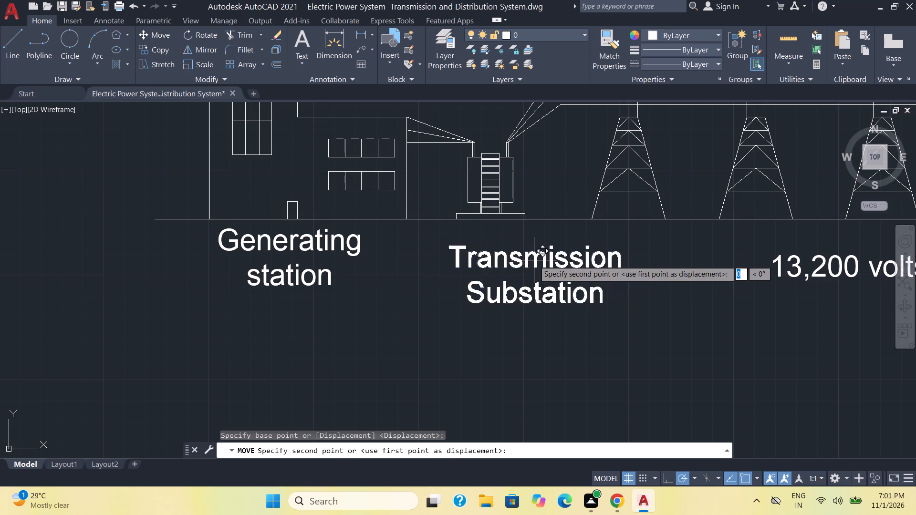
{"action": "scroll", "coordinate": [484, 241], "scroll_direction": "up", "scroll_amount": 1}
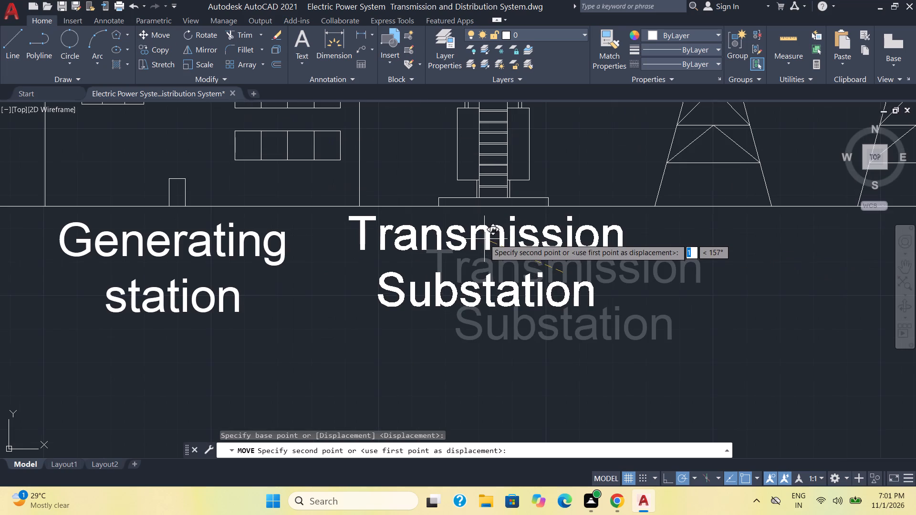
{"action": "scroll", "coordinate": [491, 235], "scroll_direction": "up", "scroll_amount": 1}
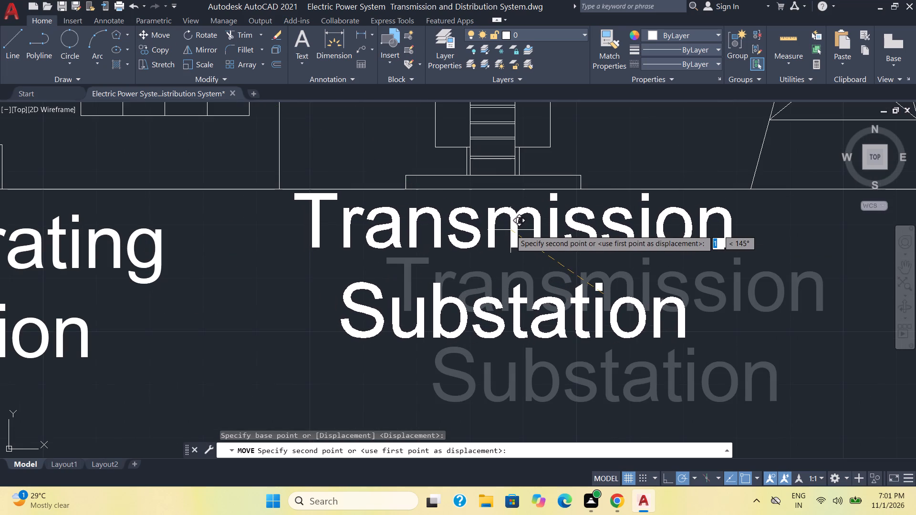
{"action": "left_click", "coordinate": [510, 227]}
Shift the "Transmission Substation" label slightly down and toward the power plant, leaving a gap below the ground line.
{"action": "scroll", "coordinate": [558, 292], "scroll_direction": "down", "scroll_amount": 2}
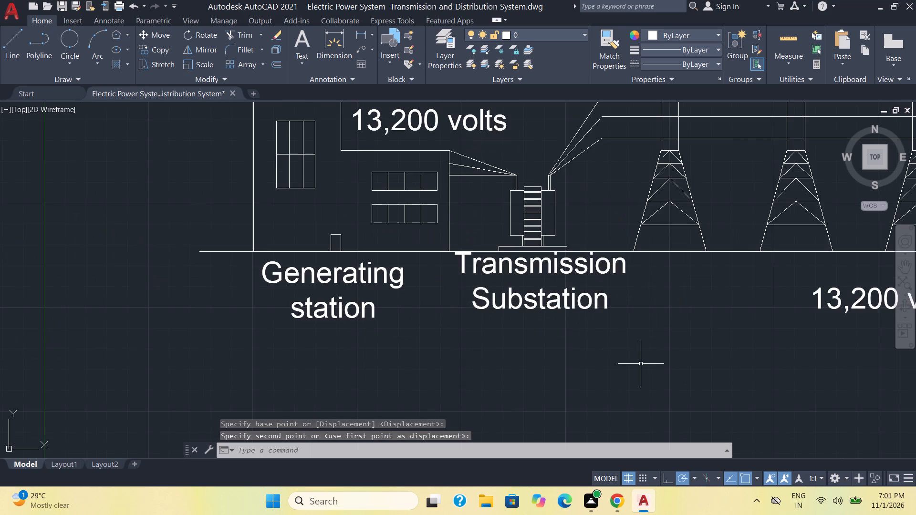
{"action": "scroll", "coordinate": [641, 364], "scroll_direction": "down", "scroll_amount": 1}
{"action": "middle_click_drag", "start_coordinate": [641, 364], "coordinate": [496, 335]}
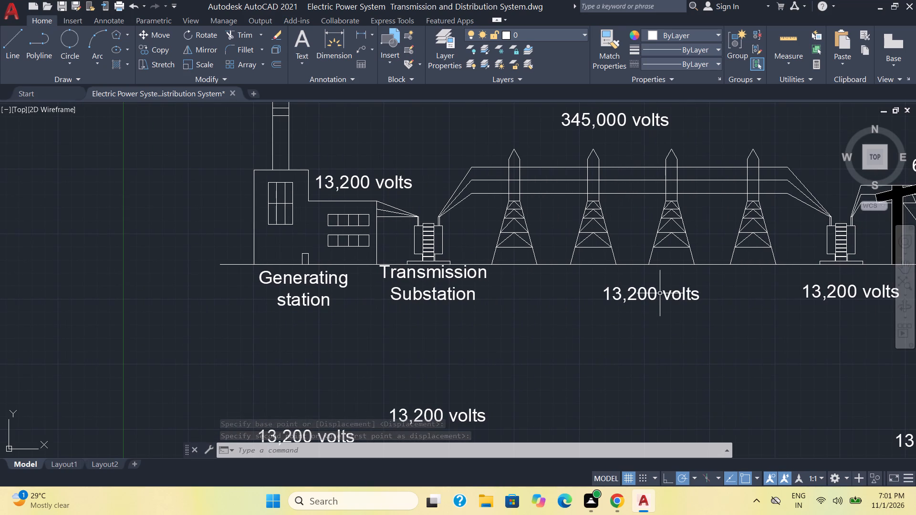
{"action": "left_click", "coordinate": [437, 273]}
{"action": "left_click", "coordinate": [146, 37]}
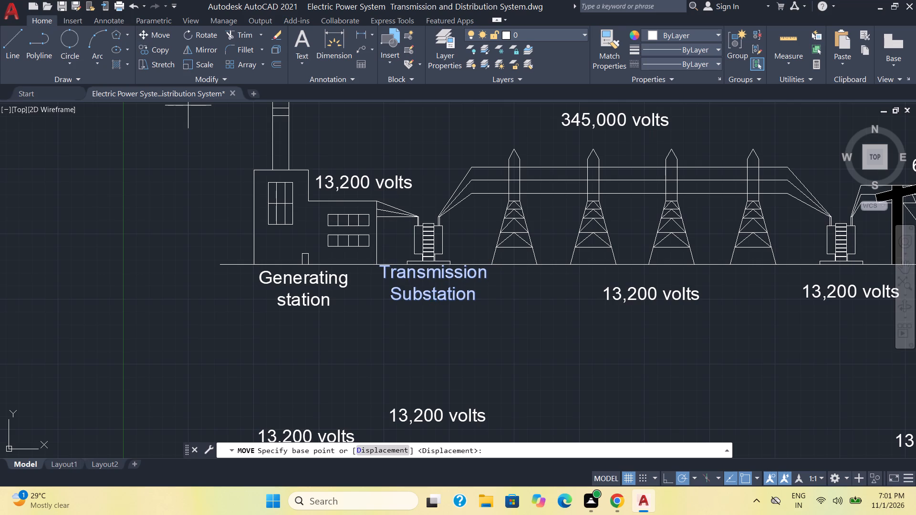
{"action": "scroll", "coordinate": [379, 268], "scroll_direction": "up", "scroll_amount": 3}
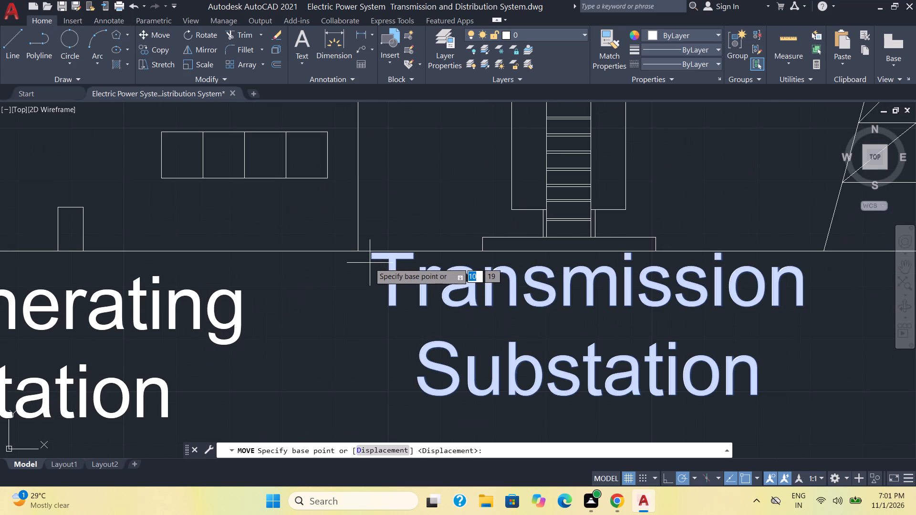
{"action": "left_click", "coordinate": [374, 258]}
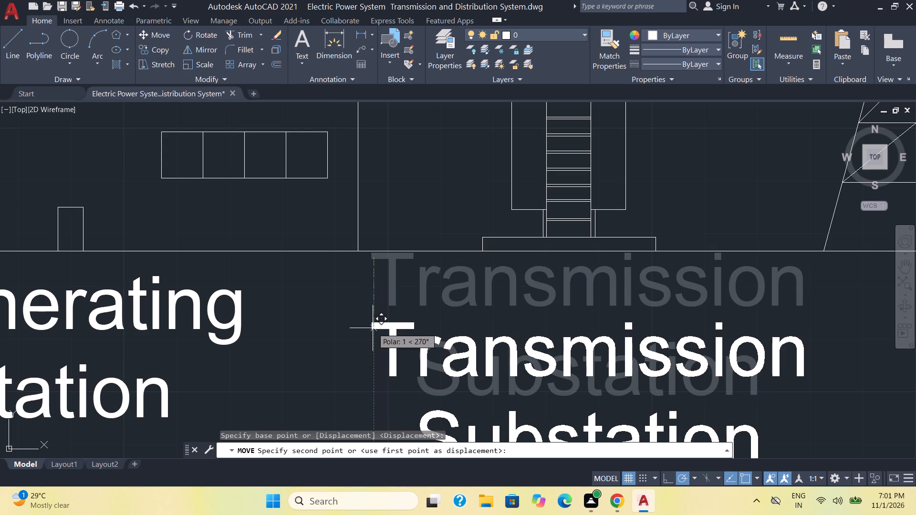
{"action": "scroll", "coordinate": [372, 327], "scroll_direction": "up", "scroll_amount": 2}
{"action": "scroll", "coordinate": [372, 323], "scroll_direction": "down", "scroll_amount": 2}
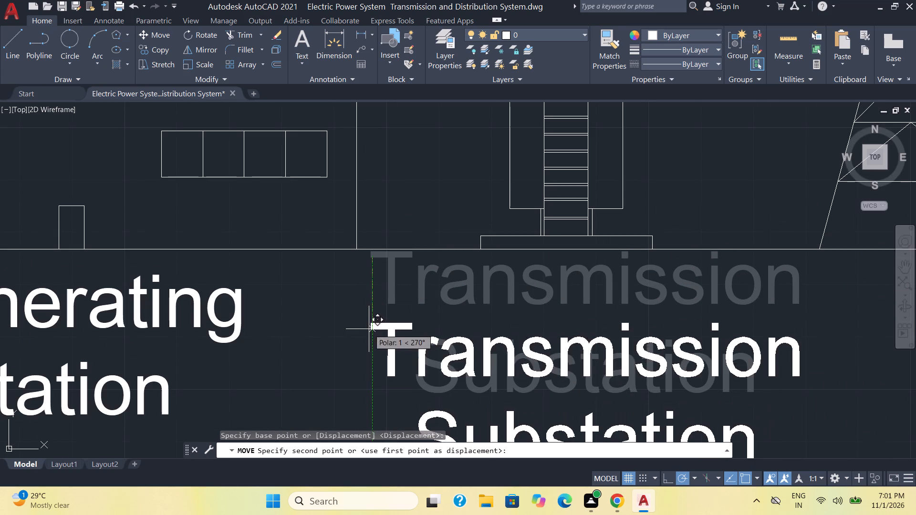
{"action": "left_click", "coordinate": [360, 292]}
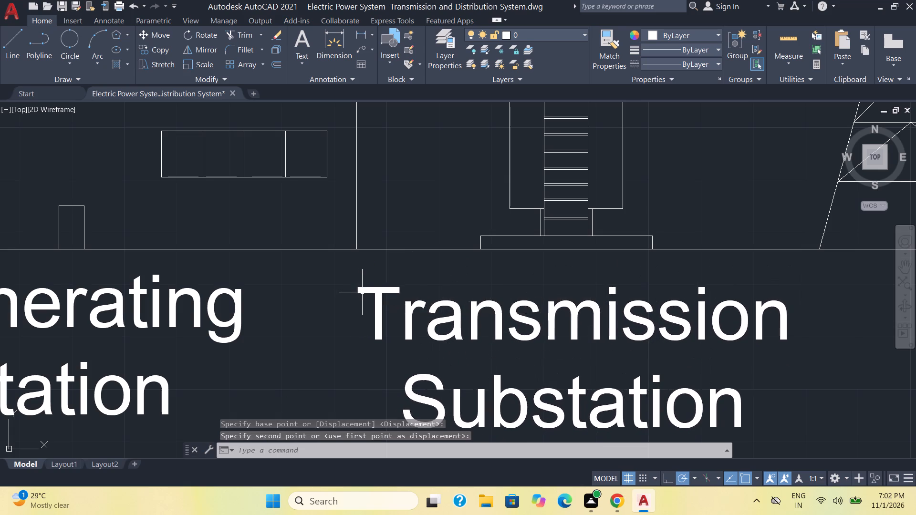
Replace the label beneath the transmission towers with "Transmission Lines" on two lines and centre the text.
{"action": "scroll", "coordinate": [502, 342], "scroll_direction": "down", "scroll_amount": 3}
{"action": "middle_click_drag", "start_coordinate": [689, 418], "coordinate": [531, 349]}
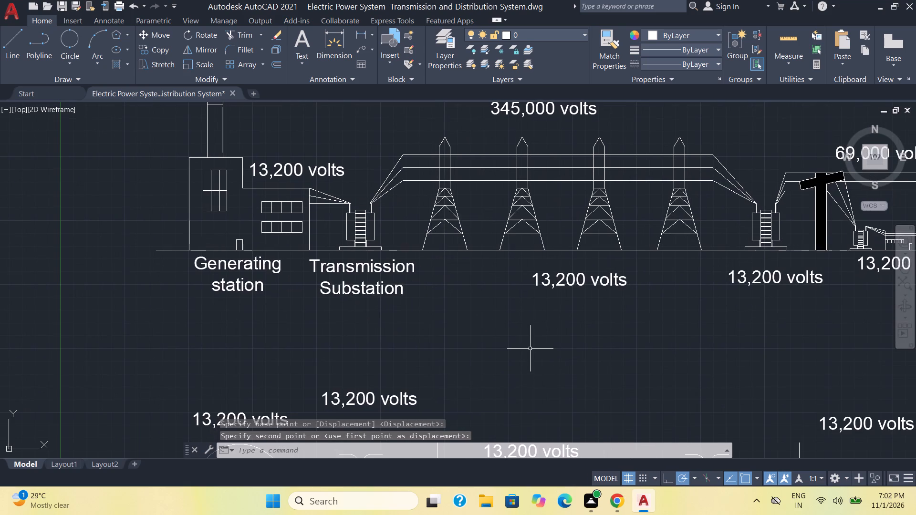
{"action": "double_click", "coordinate": [590, 281]}
{"action": "double_click", "coordinate": [615, 280]}
{"action": "double_click", "coordinate": [618, 283]}
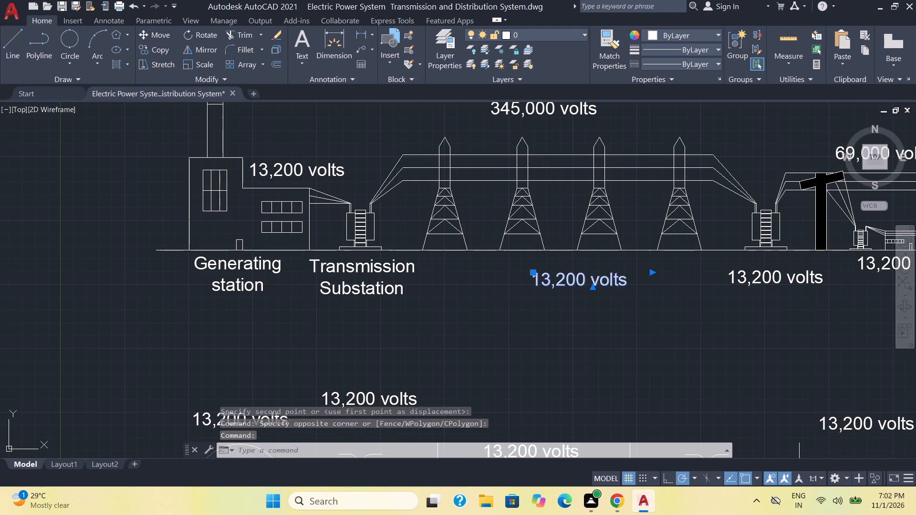
{"action": "left_click_drag", "start_coordinate": [630, 279], "coordinate": [482, 275]}
{"action": "type", "text": "Transmission"}
{"action": "key", "text": "Return"}
{"action": "key", "text": "shift+l"}
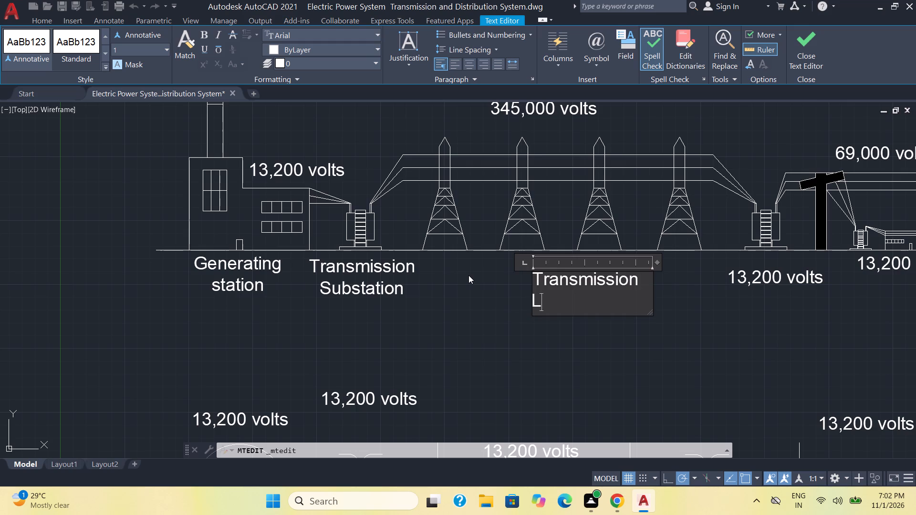
{"action": "type", "text": "ines"}
{"action": "left_click_drag", "start_coordinate": [589, 302], "coordinate": [492, 276]}
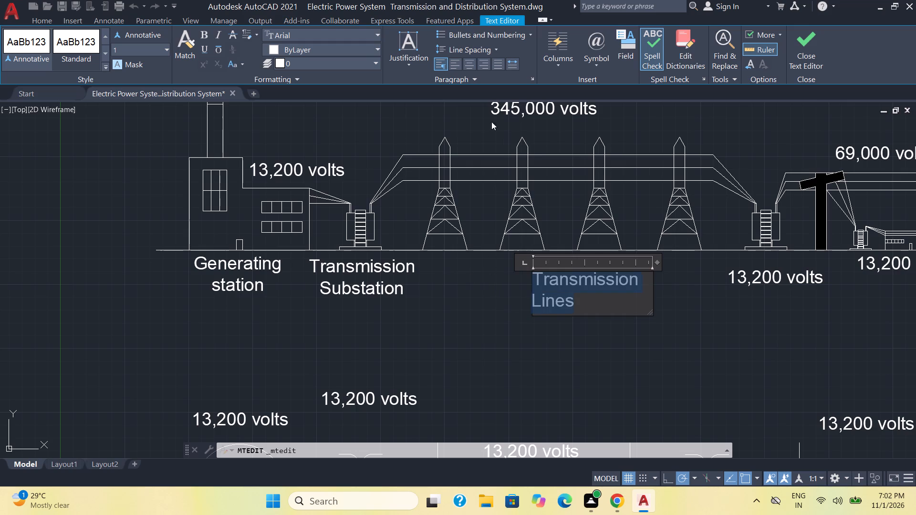
{"action": "left_click", "coordinate": [466, 63]}
{"action": "left_click", "coordinate": [653, 366]}
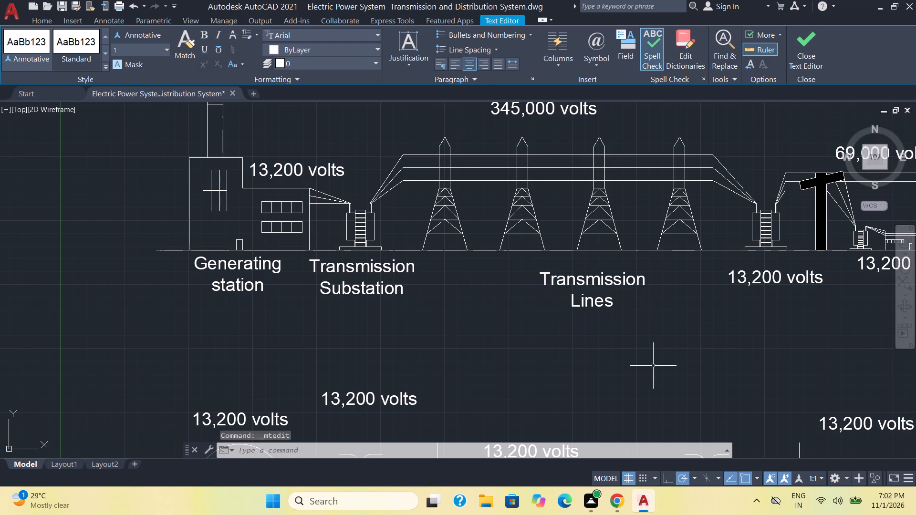
Move the "Transmission Lines" label straight up, closer to the ground line beneath the towers.
{"action": "middle_click_drag", "start_coordinate": [655, 348], "coordinate": [654, 348]}
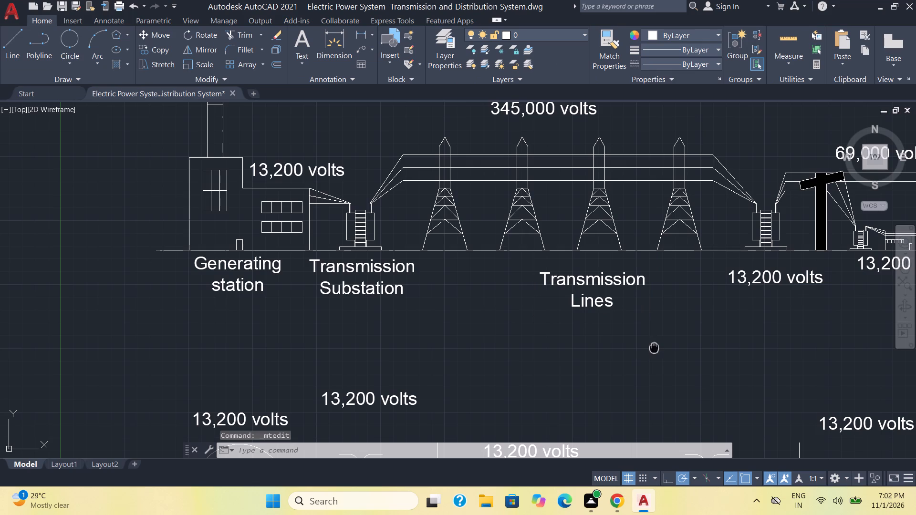
{"action": "middle_click_drag", "start_coordinate": [654, 348], "coordinate": [507, 333]}
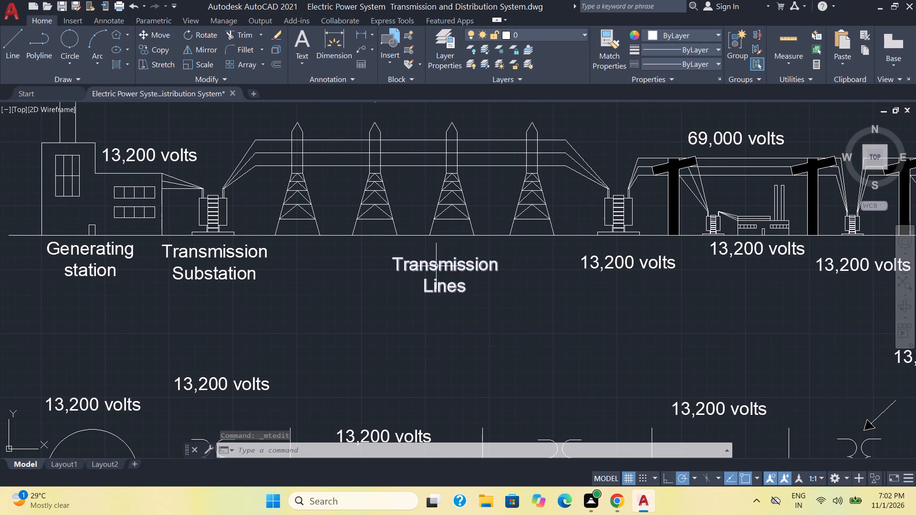
{"action": "left_click", "coordinate": [436, 266]}
{"action": "left_click", "coordinate": [163, 35]}
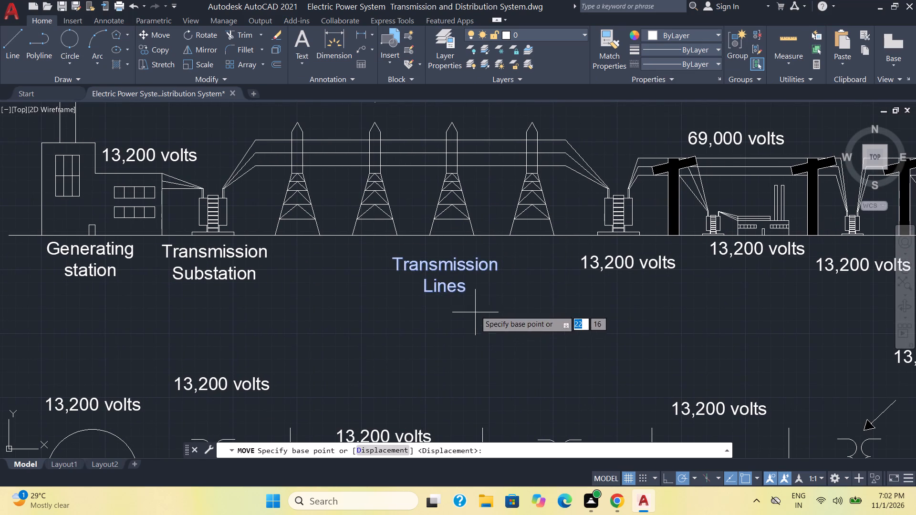
{"action": "left_click", "coordinate": [439, 269]}
{"action": "left_click", "coordinate": [437, 254]}
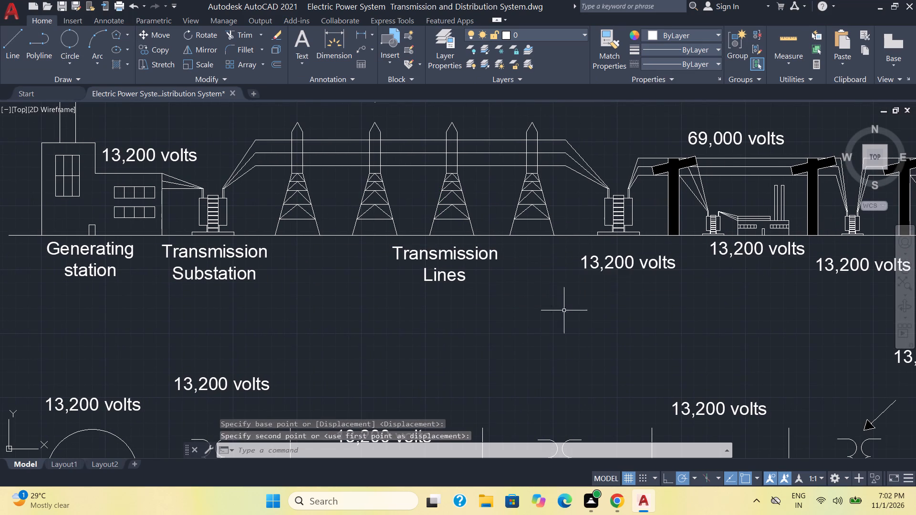
Replace the label beneath the second large transformer with "Transmission Substation" on two lines and centre the text.
{"action": "middle_click_drag", "start_coordinate": [622, 319], "coordinate": [455, 326]}
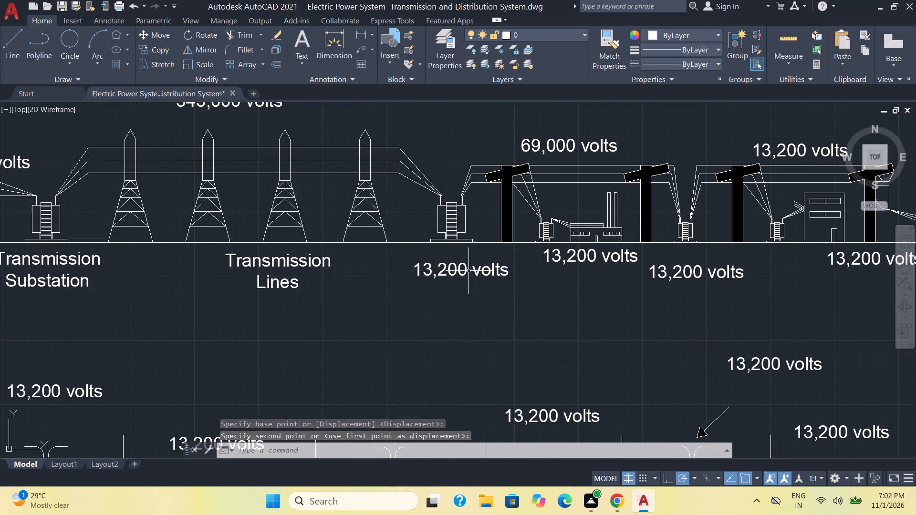
{"action": "double_click", "coordinate": [456, 268]}
{"action": "left_click_drag", "start_coordinate": [516, 274], "coordinate": [364, 267]}
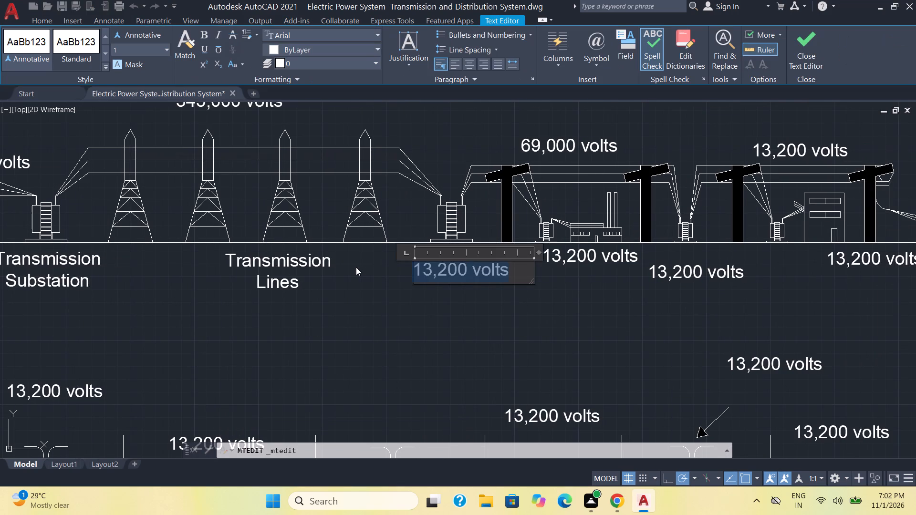
{"action": "key", "text": "shift+r"}
{"action": "key", "text": "BackSpace"}
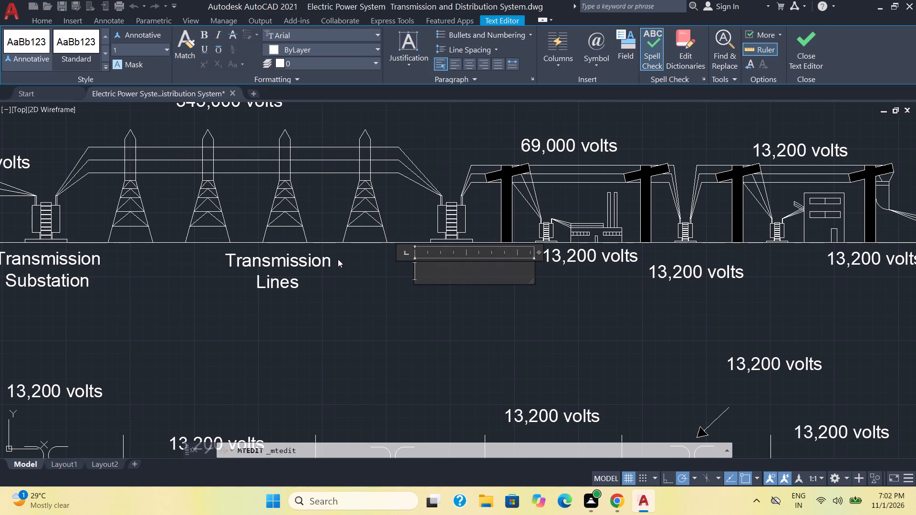
{"action": "type", "text": "Transmission"}
{"action": "key", "text": "Return"}
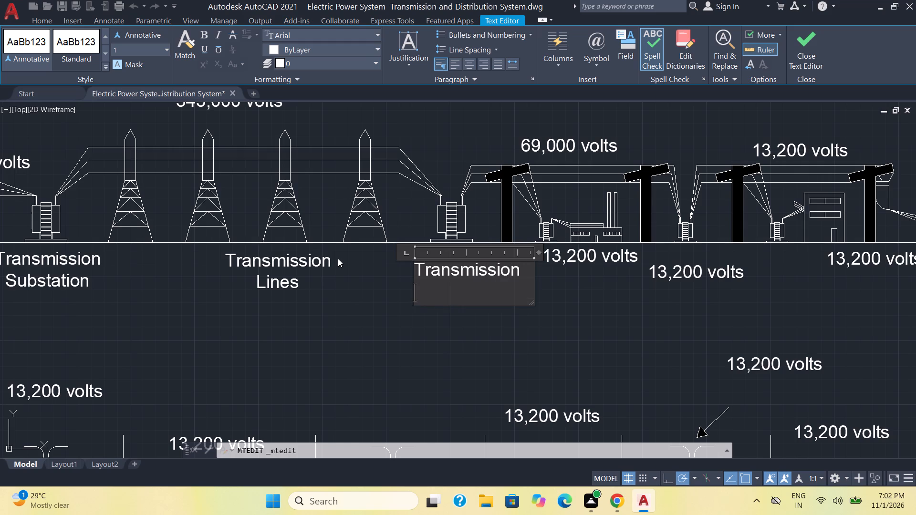
{"action": "type", "text": "Substatio"}
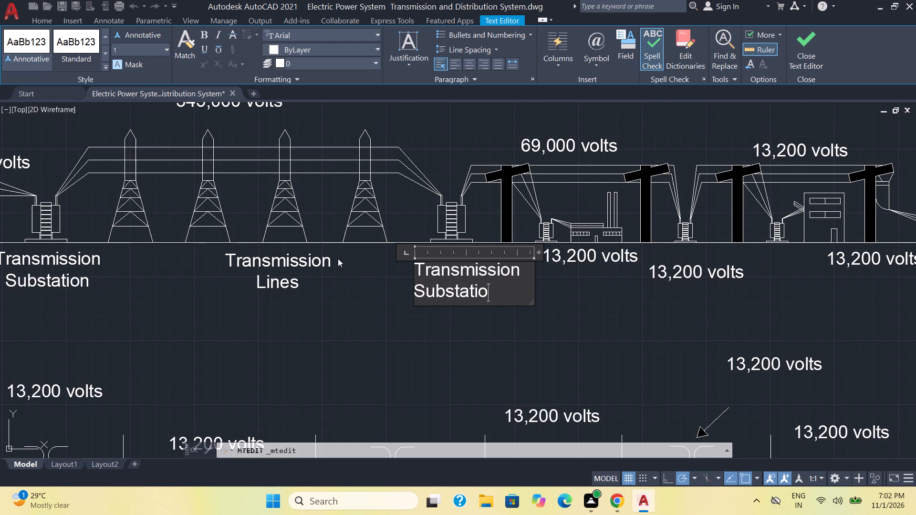
{"action": "key", "text": "n"}
{"action": "left_click_drag", "start_coordinate": [502, 299], "coordinate": [370, 265]}
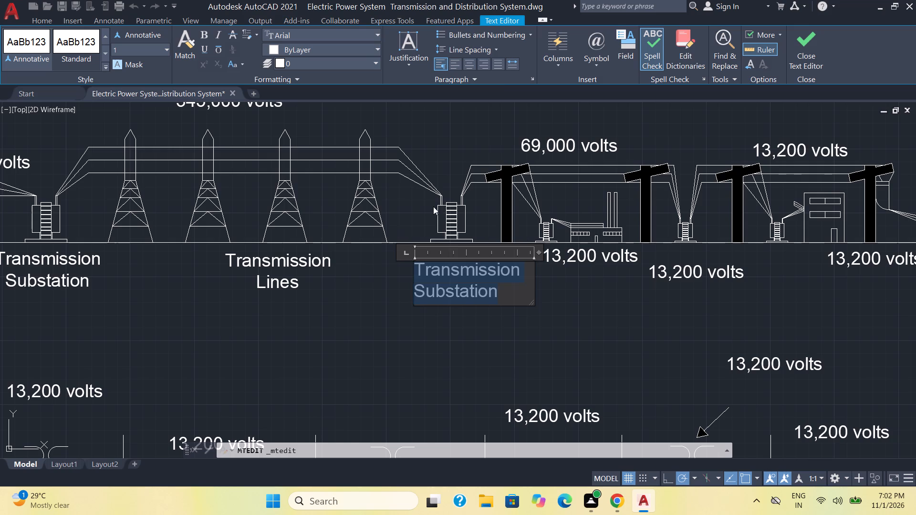
{"action": "left_click", "coordinate": [469, 65]}
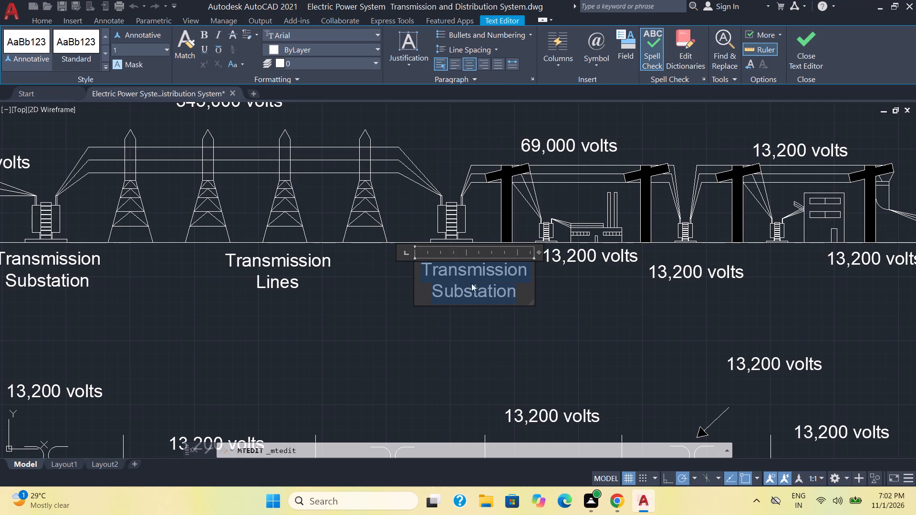
{"action": "left_click", "coordinate": [464, 338]}
Move the new "Transmission Substation" label up and sideways so it sits just under the second large transformer.
{"action": "left_click", "coordinate": [464, 276]}
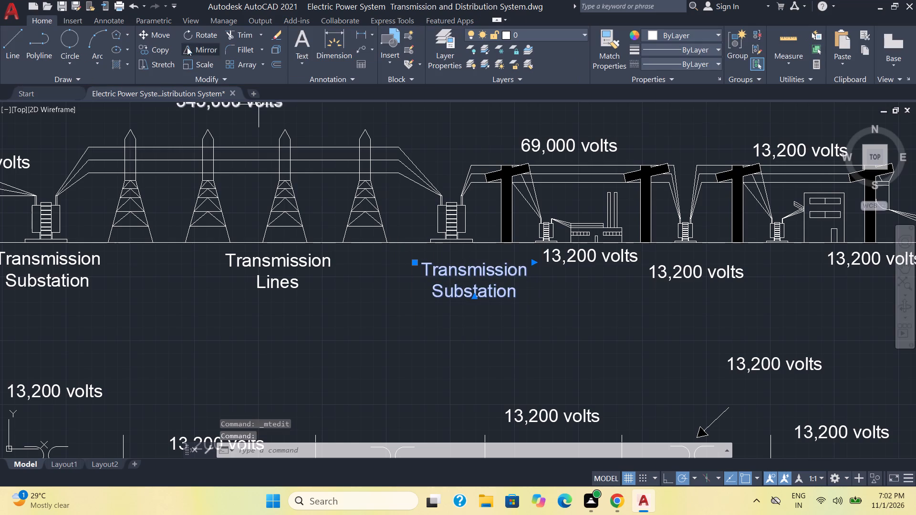
{"action": "left_click", "coordinate": [159, 35]}
{"action": "left_click", "coordinate": [462, 273]}
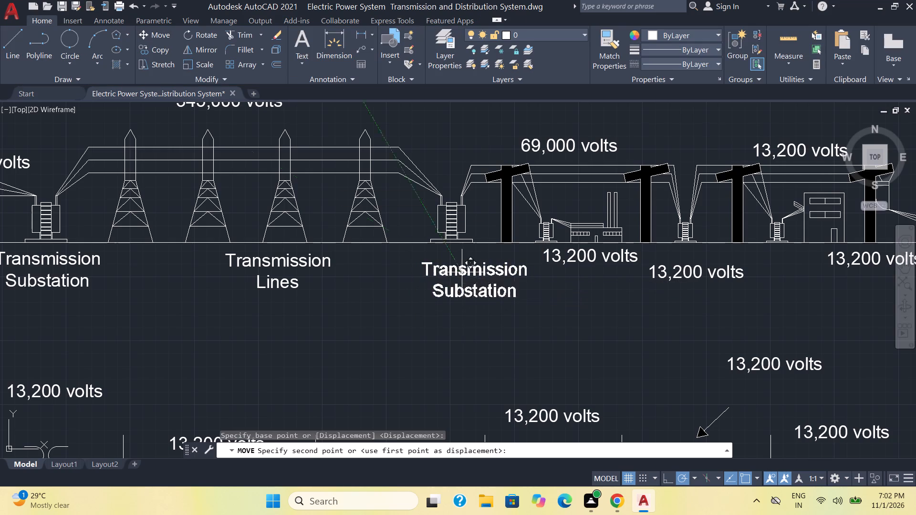
{"action": "scroll", "coordinate": [451, 266], "scroll_direction": "up", "scroll_amount": 2}
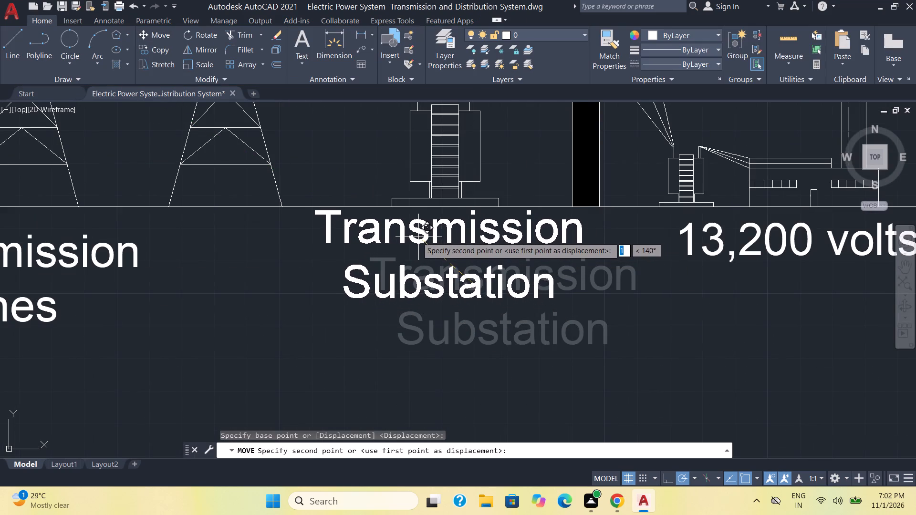
{"action": "left_click", "coordinate": [413, 250]}
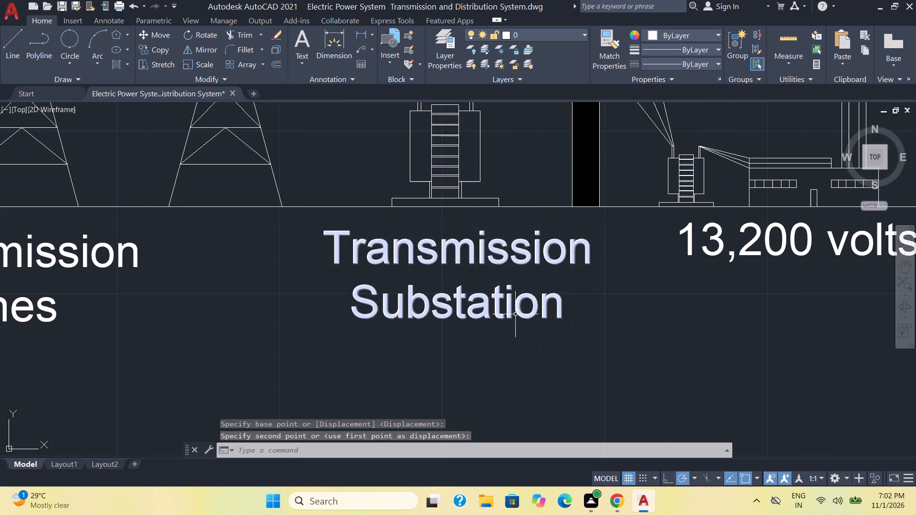
Replace the "13,200 volts" label beneath the factory with "Industrial Customer" on two lines and centre the text.
{"action": "scroll", "coordinate": [556, 348], "scroll_direction": "down", "scroll_amount": 2}
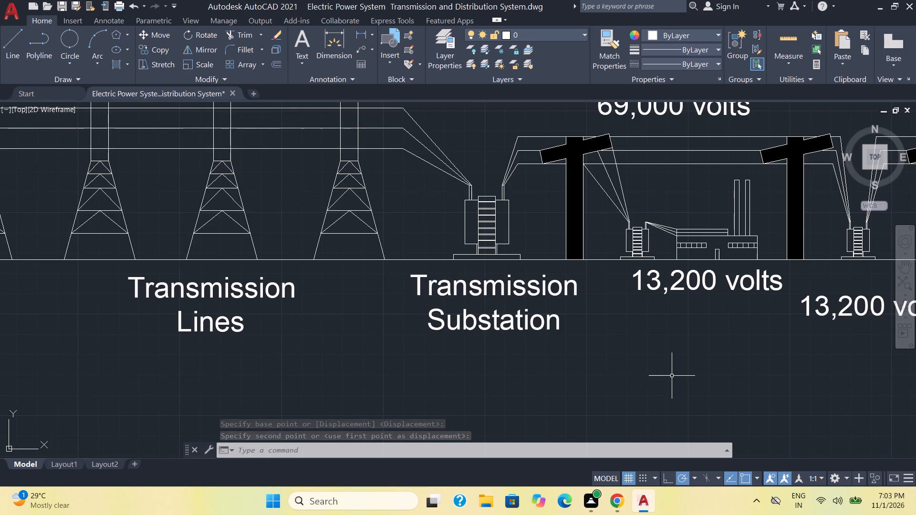
{"action": "scroll", "coordinate": [672, 376], "scroll_direction": "down", "scroll_amount": 1}
{"action": "middle_click_drag", "start_coordinate": [672, 376], "coordinate": [555, 366]}
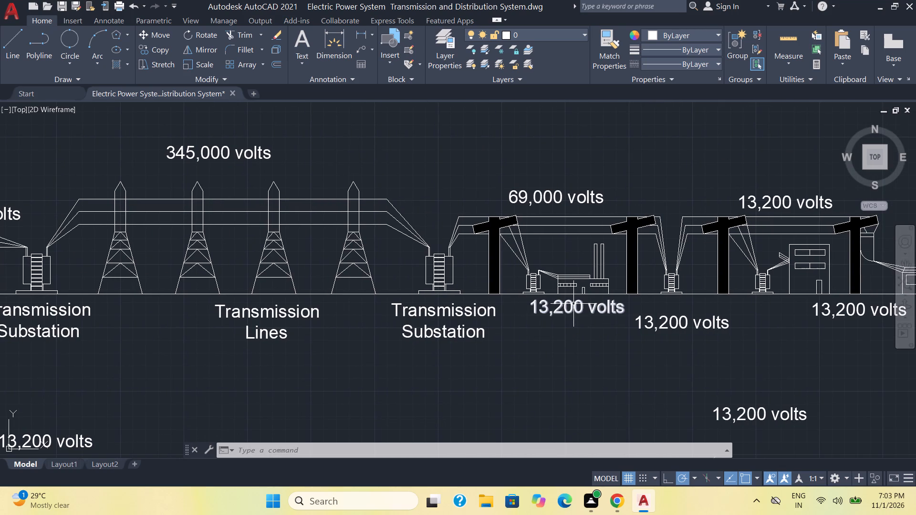
{"action": "double_click", "coordinate": [569, 309]}
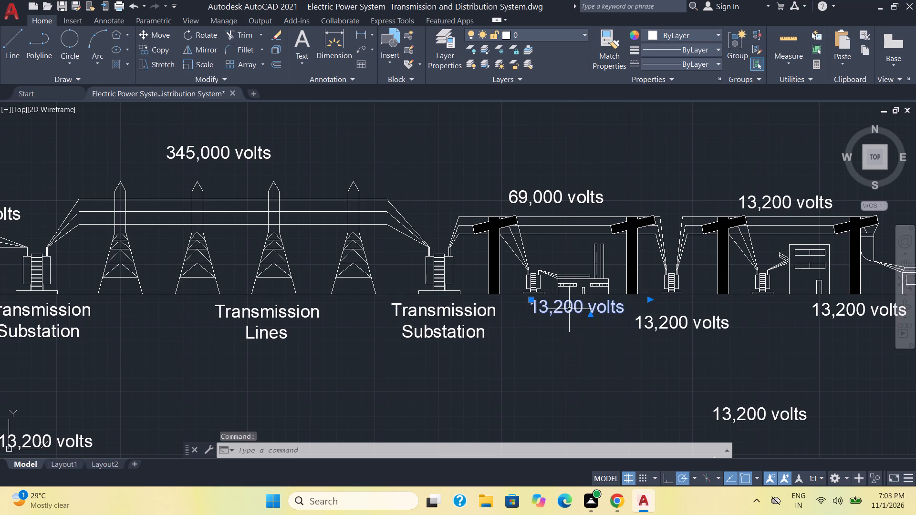
{"action": "left_click_drag", "start_coordinate": [629, 309], "coordinate": [508, 304]}
{"action": "key", "text": "i"}
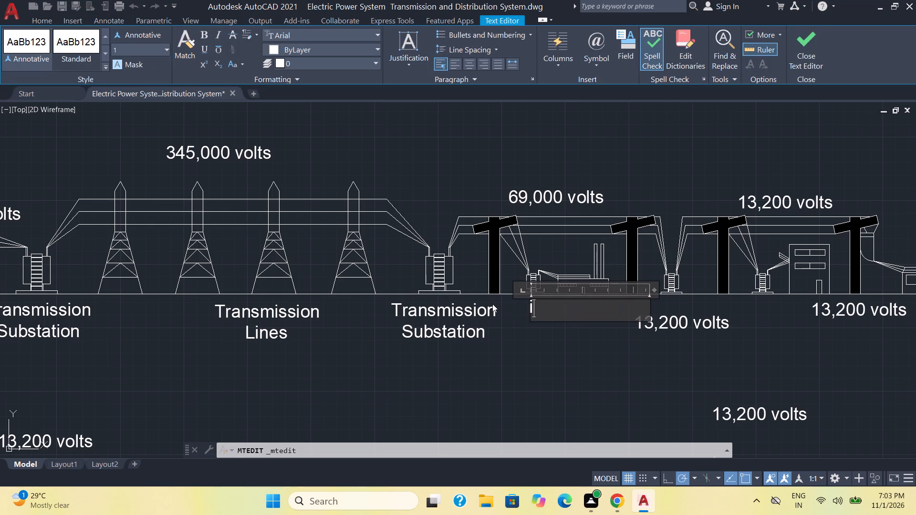
{"action": "key", "text": "BackSpace"}
{"action": "type", "text": "Ind"}
{"action": "type", "text": "ustrial"}
{"action": "key", "text": "Return"}
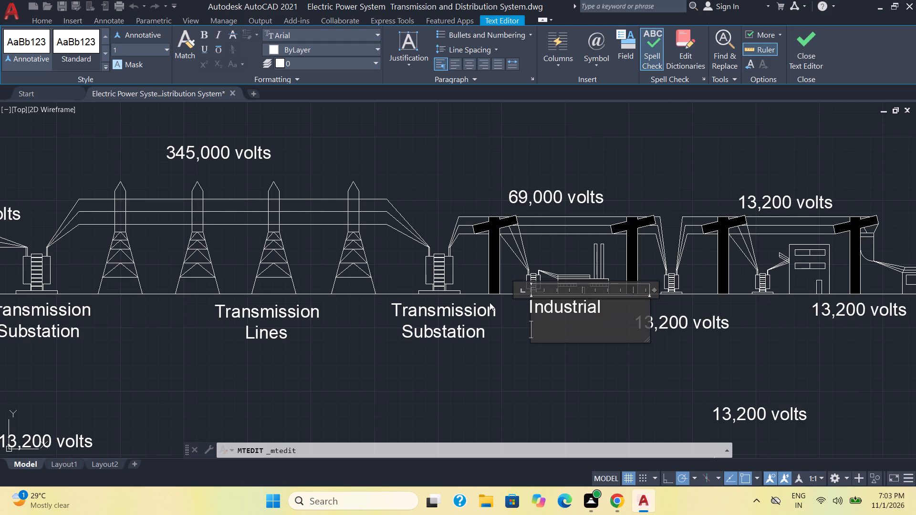
{"action": "type", "text": "Cus"}
{"action": "type", "text": "tome"}
{"action": "key", "text": "r"}
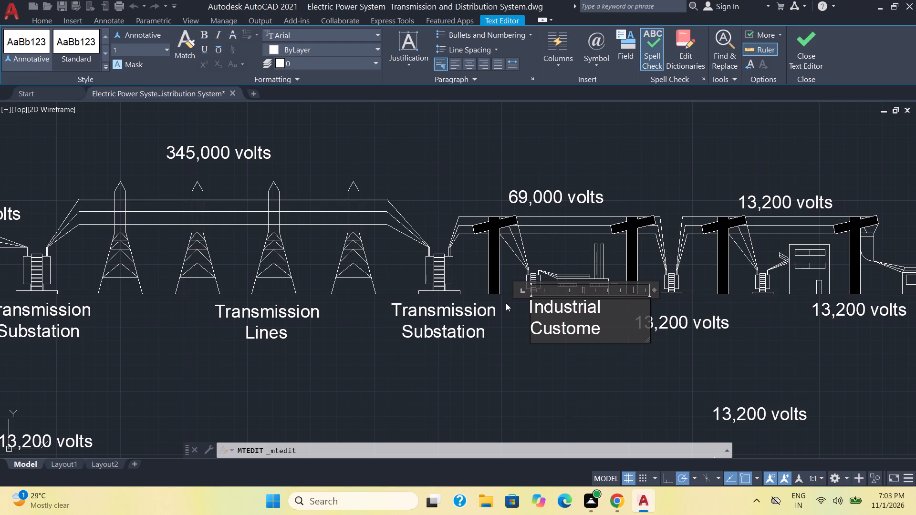
{"action": "left_click_drag", "start_coordinate": [611, 332], "coordinate": [492, 301]}
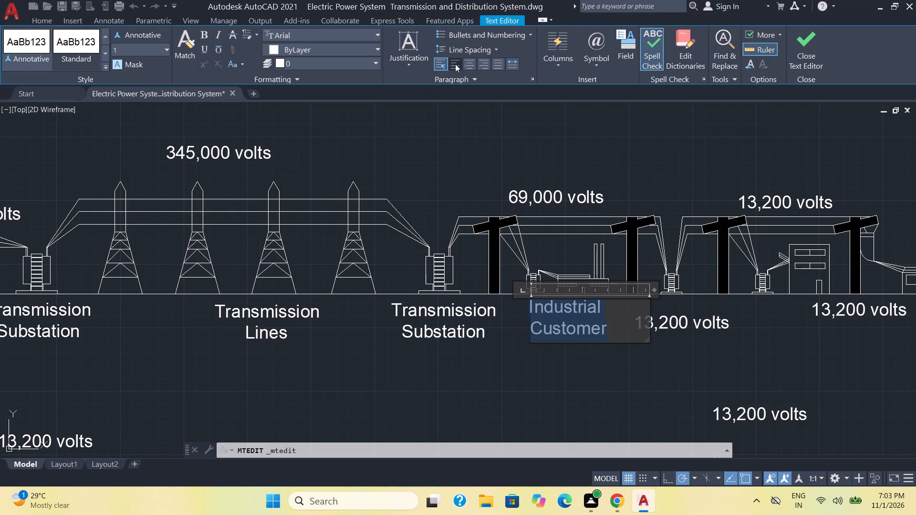
{"action": "left_click", "coordinate": [465, 68]}
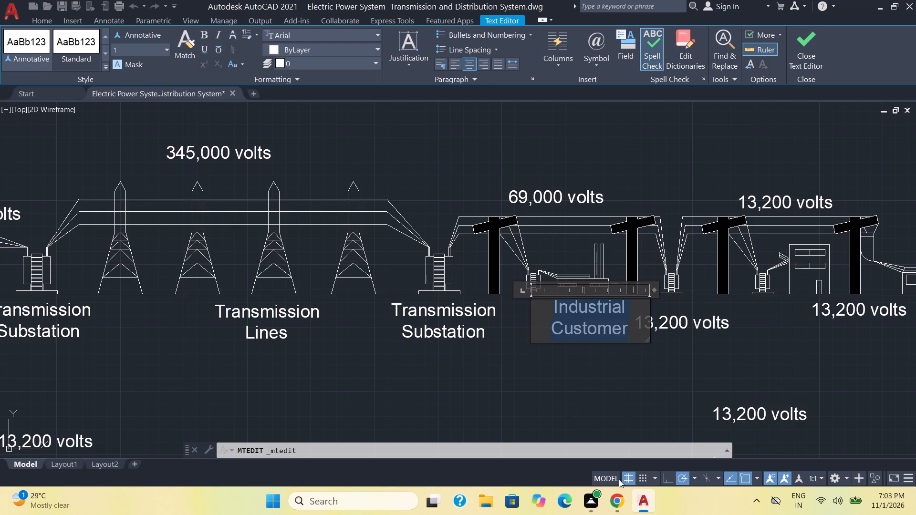
{"action": "left_click", "coordinate": [598, 383]}
Move the "Industrial Customer" label sideways so it sits beneath the factory and its small transformer.
{"action": "left_click", "coordinate": [589, 332]}
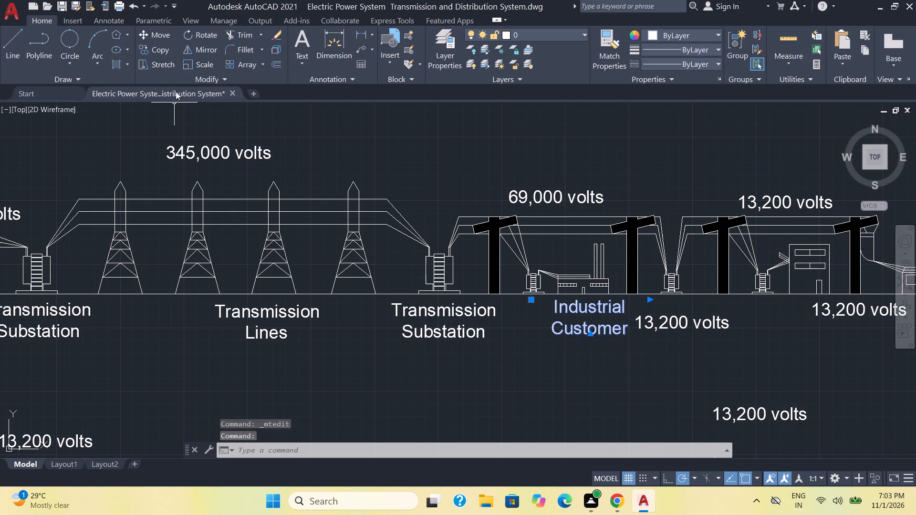
{"action": "left_click", "coordinate": [154, 34]}
{"action": "left_click", "coordinate": [585, 309]}
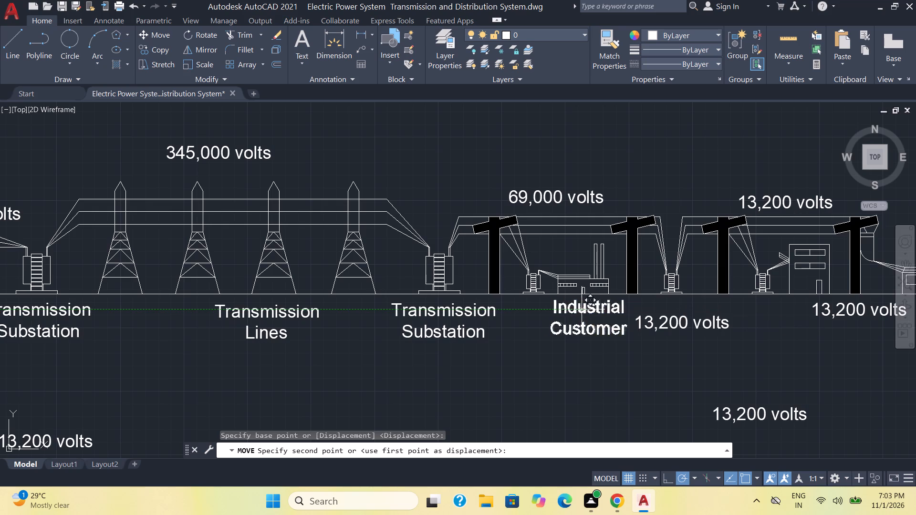
{"action": "scroll", "coordinate": [560, 312], "scroll_direction": "up", "scroll_amount": 3}
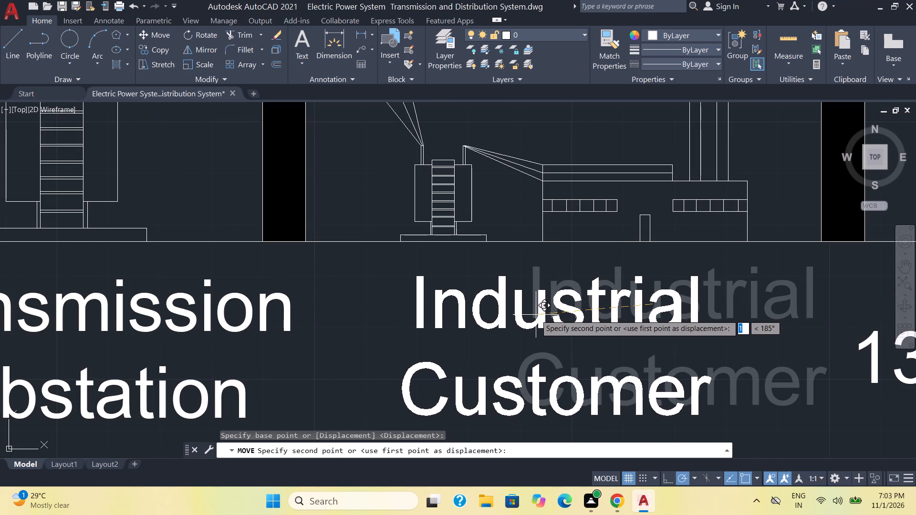
{"action": "left_click", "coordinate": [540, 314]}
Replace the "13,200 volts" label beneath the small transformer between the second and third poles with "Distribution Substation".
{"action": "scroll", "coordinate": [623, 371], "scroll_direction": "down", "scroll_amount": 2}
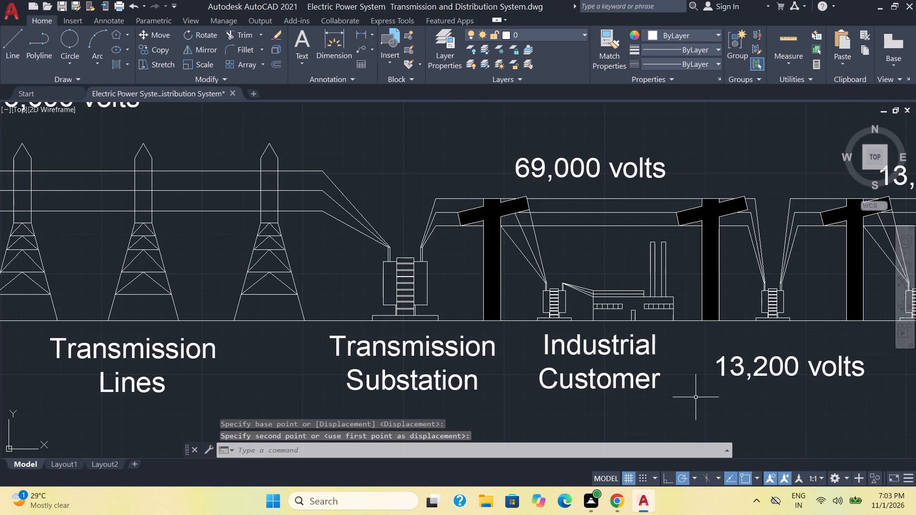
{"action": "middle_click_drag", "start_coordinate": [697, 398], "coordinate": [426, 295]}
{"action": "scroll", "coordinate": [440, 299], "scroll_direction": "down", "scroll_amount": 1}
{"action": "double_click", "coordinate": [486, 278]}
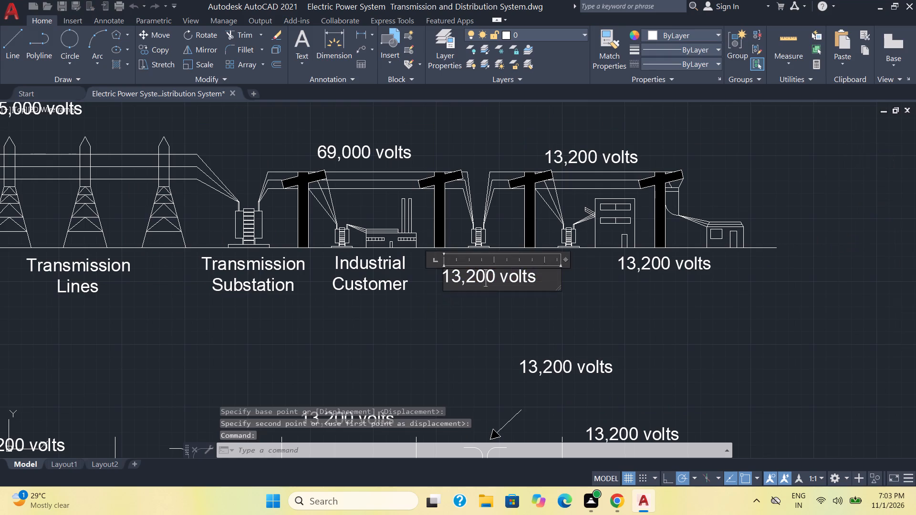
{"action": "left_click_drag", "start_coordinate": [540, 277], "coordinate": [408, 273]}
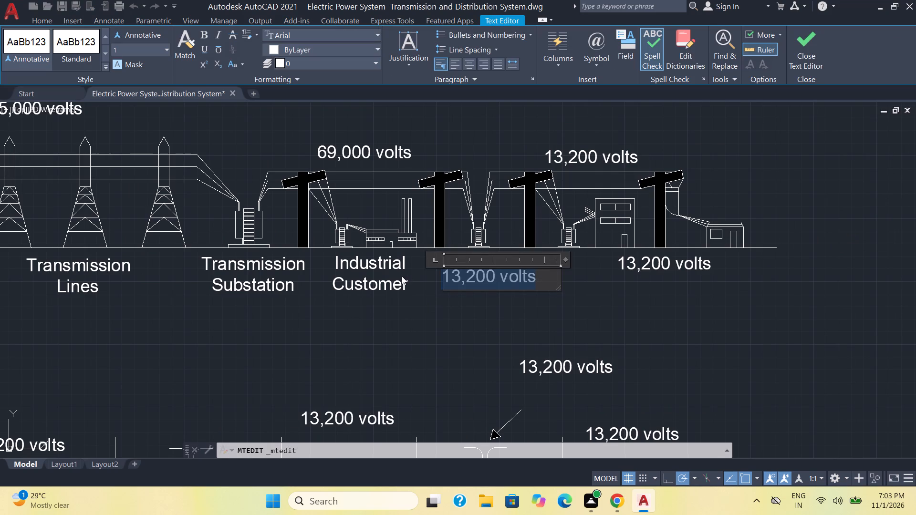
{"action": "type", "text": "Di"}
{"action": "type", "text": "sr"}
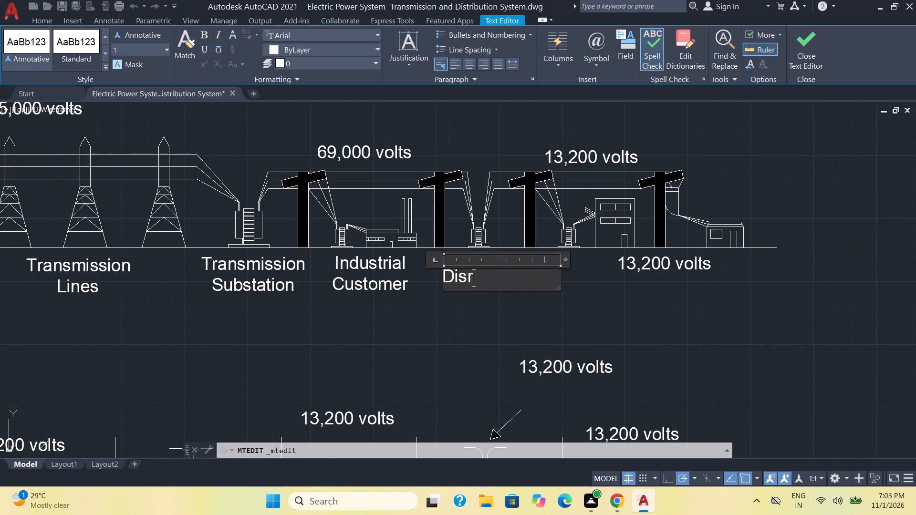
{"action": "key", "text": "BackSpace"}
{"action": "type", "text": "tri"}
{"action": "key", "text": "b"}
{"action": "type", "text": "utio"}
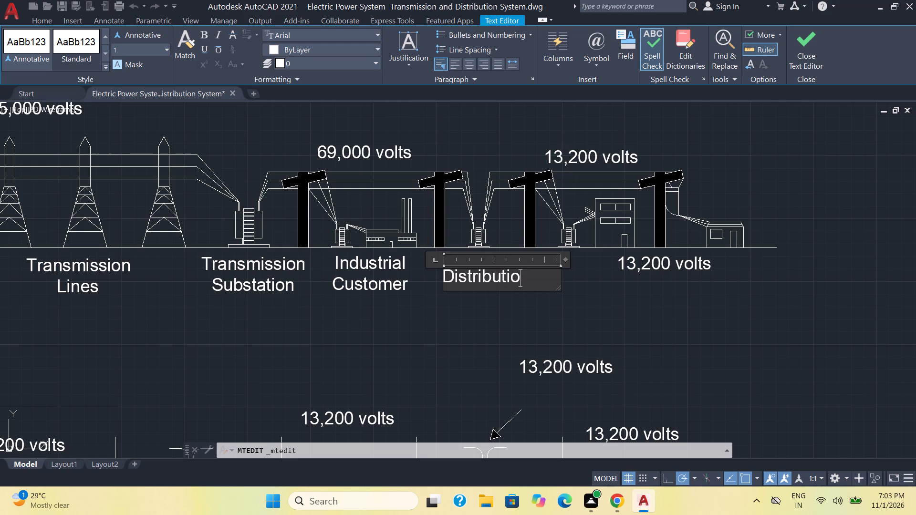
{"action": "type", "text": "n Subs"}
{"action": "type", "text": "tation"}
{"action": "key", "text": "Return"}
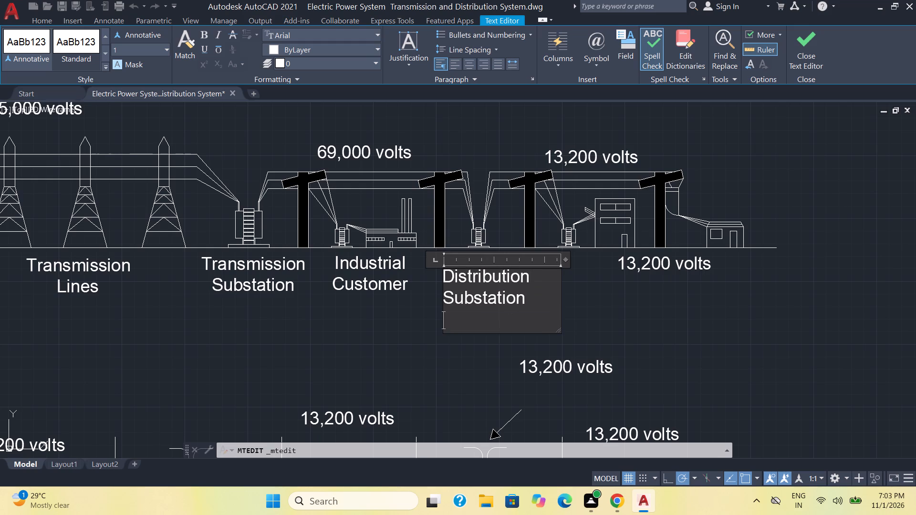
{"action": "left_click", "coordinate": [603, 326]}
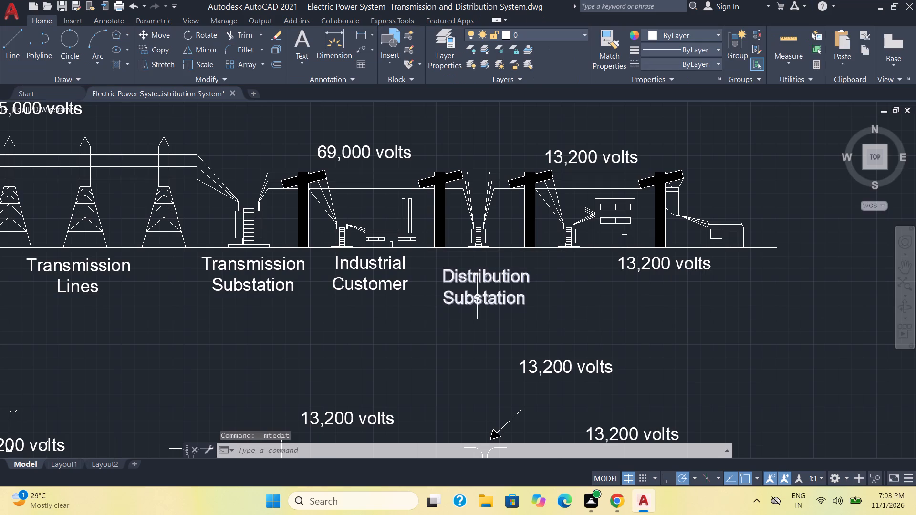
Centre the text of the "Distribution Substation" label.
{"action": "left_click", "coordinate": [476, 299]}
{"action": "double_click", "coordinate": [510, 301]}
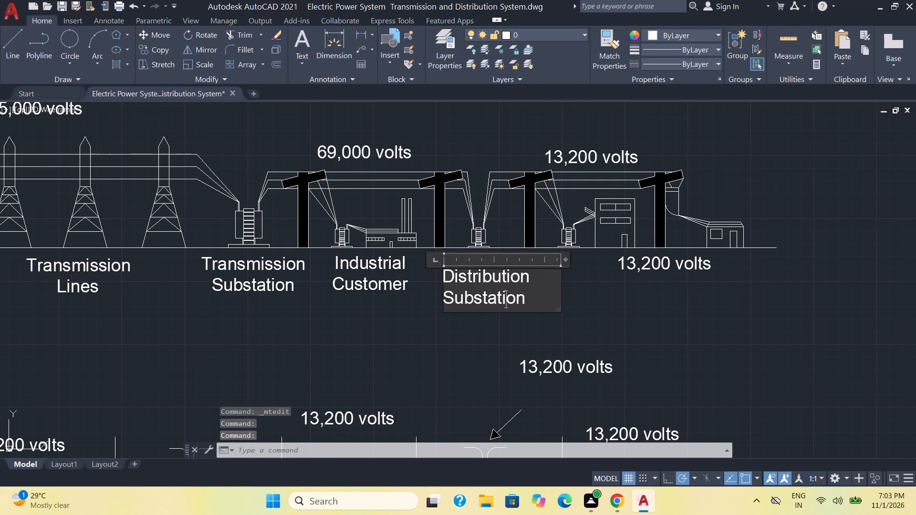
{"action": "left_click_drag", "start_coordinate": [531, 298], "coordinate": [397, 249]}
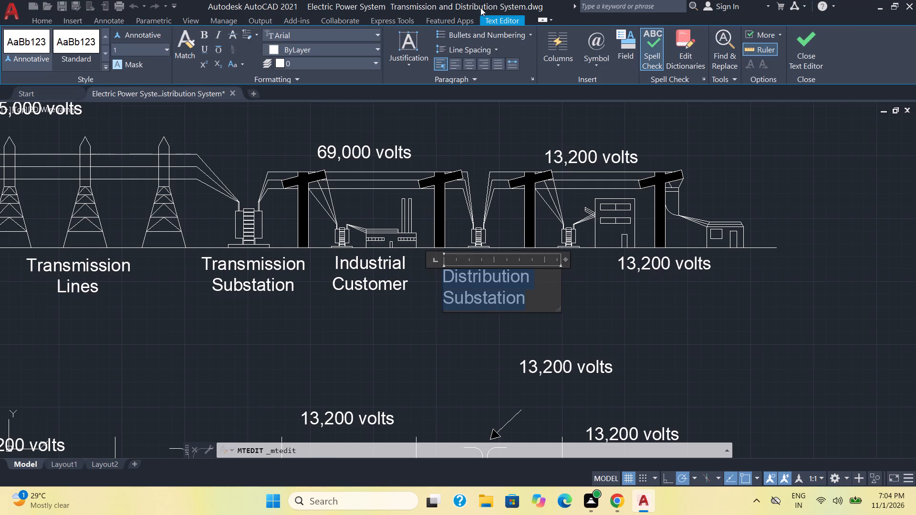
{"action": "left_click", "coordinate": [474, 62]}
{"action": "left_click", "coordinate": [615, 338]}
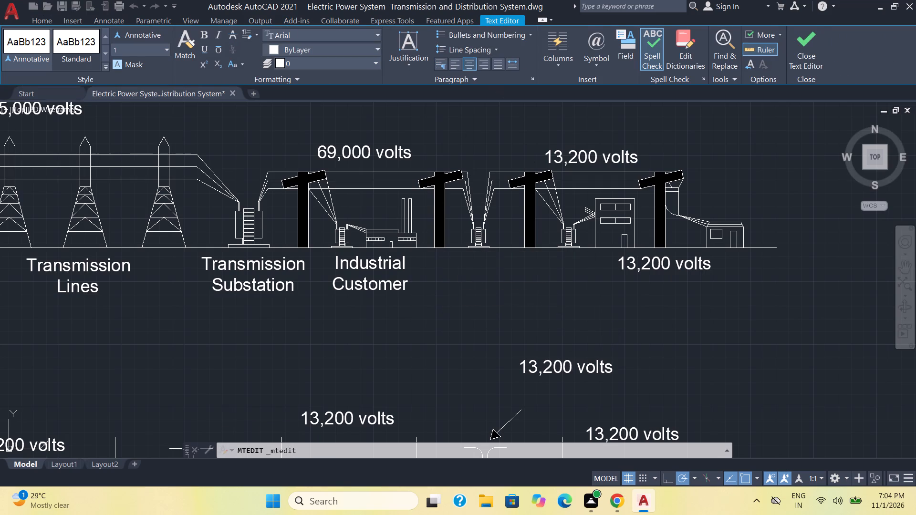
Move the "Distribution Substation" label up and sideways so it sits just under its small transformer.
{"action": "left_click", "coordinate": [504, 276]}
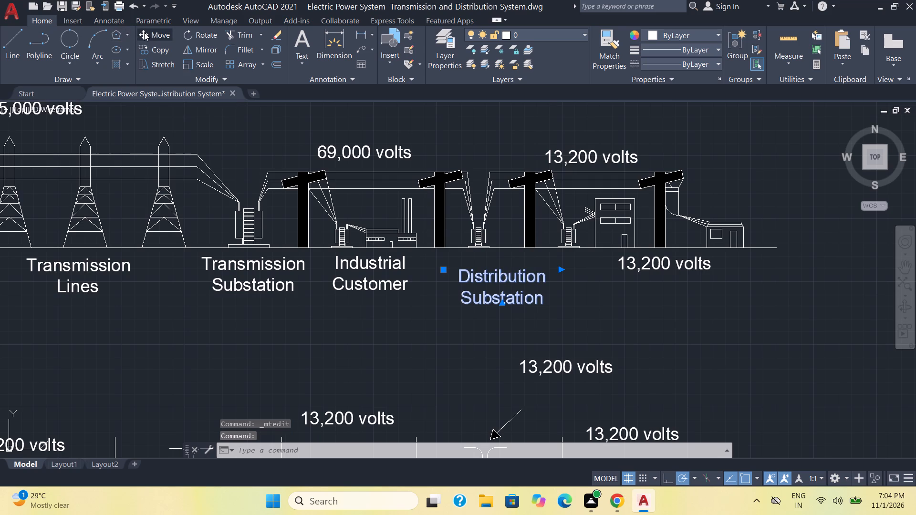
{"action": "left_click", "coordinate": [144, 32]}
{"action": "left_click", "coordinate": [500, 279]}
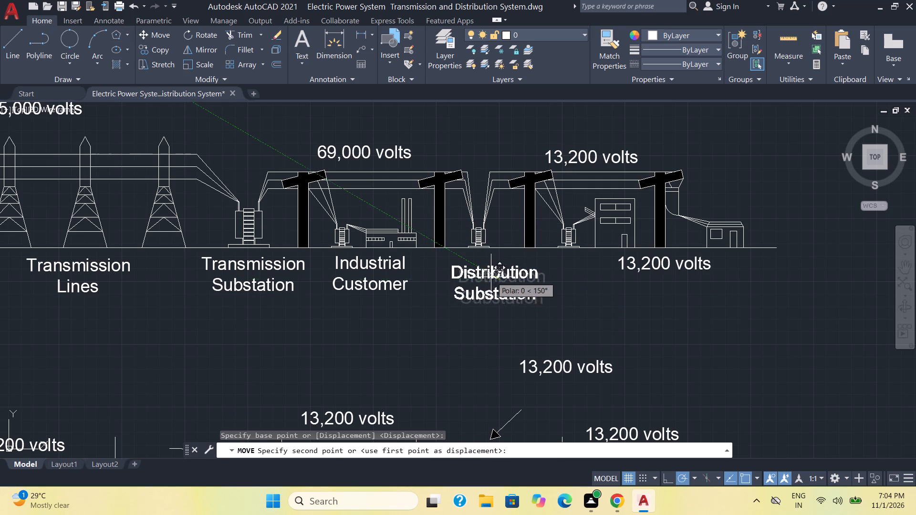
{"action": "scroll", "coordinate": [490, 277], "scroll_direction": "up", "scroll_amount": 1}
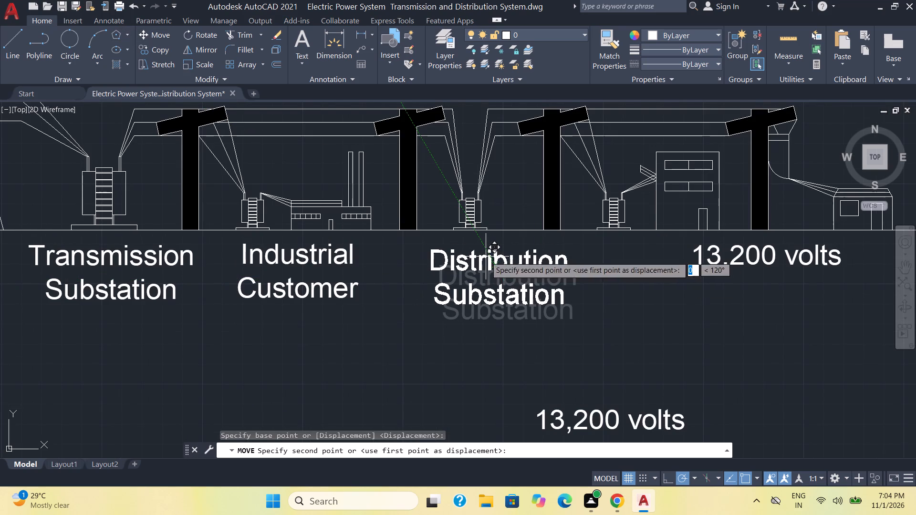
{"action": "scroll", "coordinate": [484, 256], "scroll_direction": "up", "scroll_amount": 2}
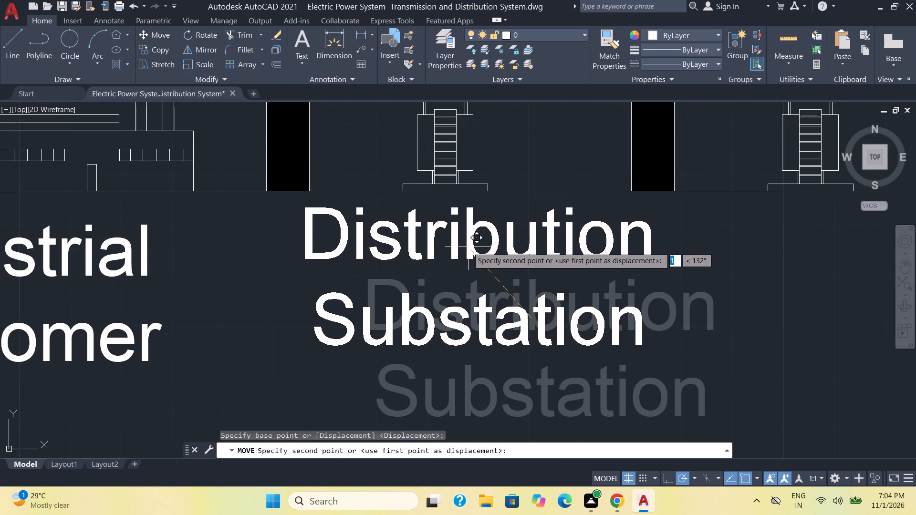
{"action": "left_click", "coordinate": [465, 247]}
Replace the "13,200 volts" label beneath the office building and house with "Commercial/Residential" and "Customers" on two lines.
{"action": "scroll", "coordinate": [520, 267], "scroll_direction": "down", "scroll_amount": 3}
{"action": "middle_click_drag", "start_coordinate": [582, 292], "coordinate": [509, 246]}
{"action": "double_click", "coordinate": [595, 224]}
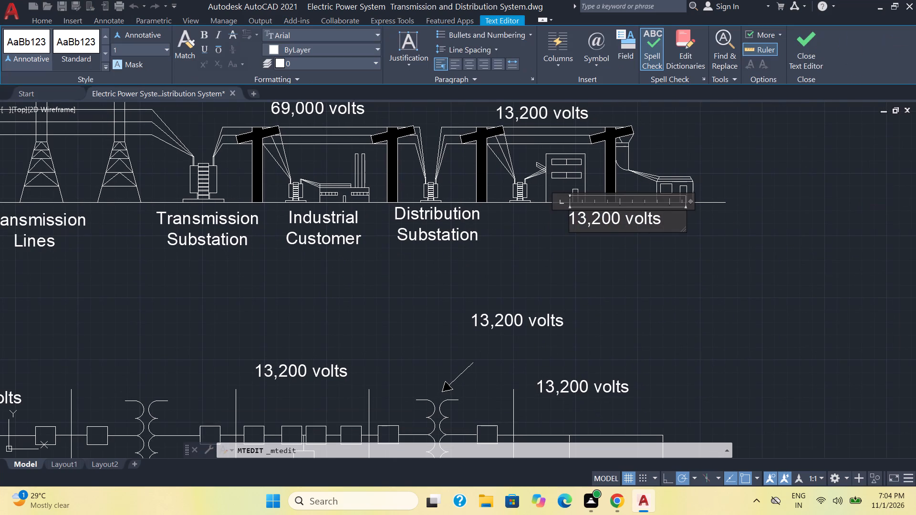
{"action": "left_click_drag", "start_coordinate": [668, 222], "coordinate": [554, 226]}
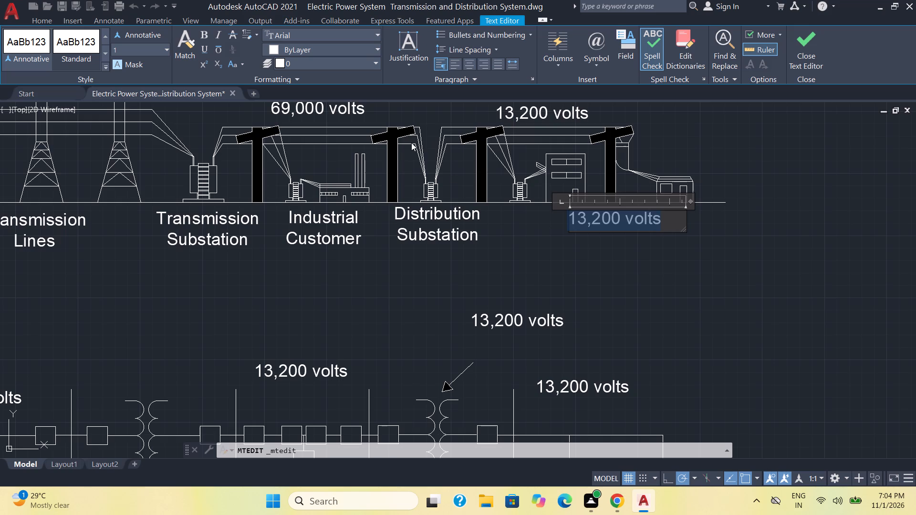
{"action": "type", "text": "Re"}
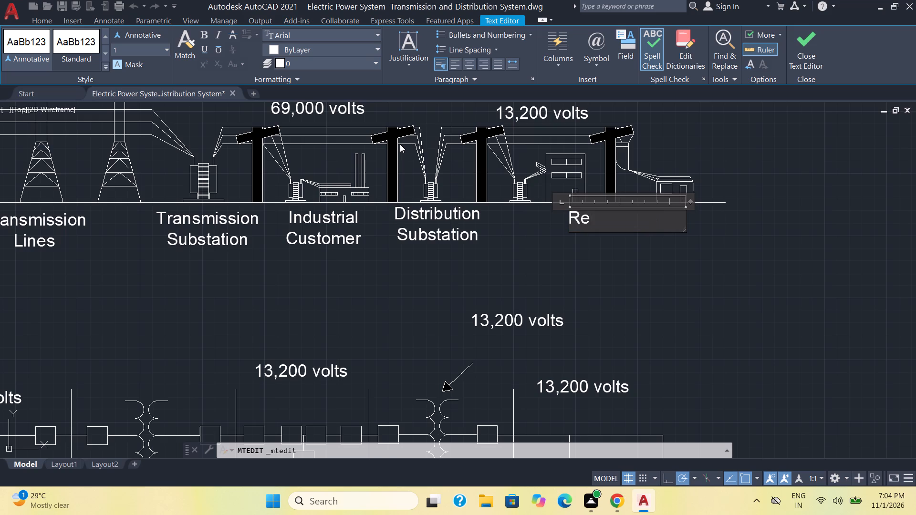
{"action": "key", "text": "BackSpace"}
{"action": "key", "text": "BackSpace"}
{"action": "type", "text": "Commercial"}
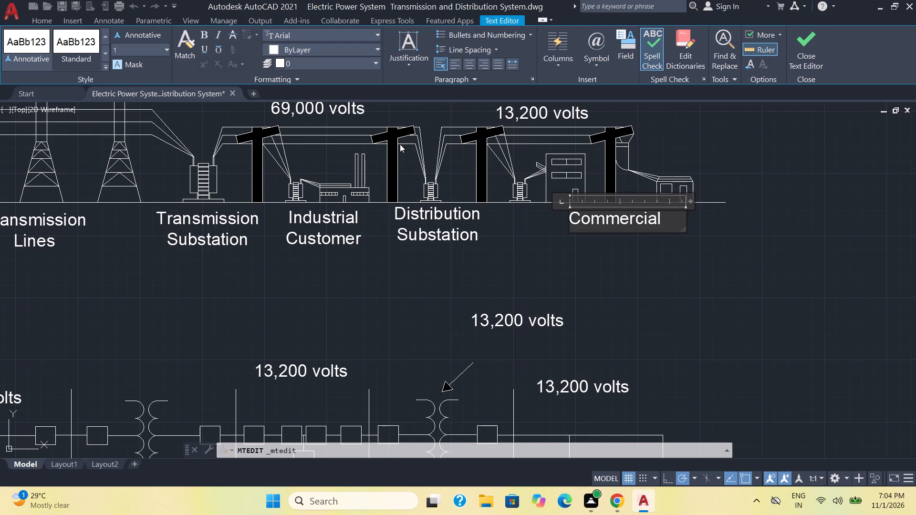
{"action": "key", "text": "slash"}
{"action": "type", "text": "Res"}
{"action": "key", "text": "i"}
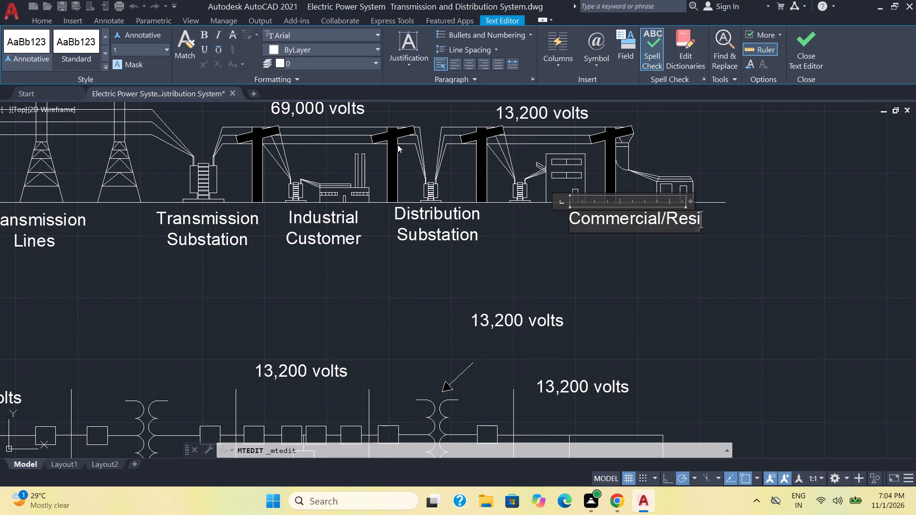
{"action": "key", "text": "d"}
{"action": "type", "text": "ential"}
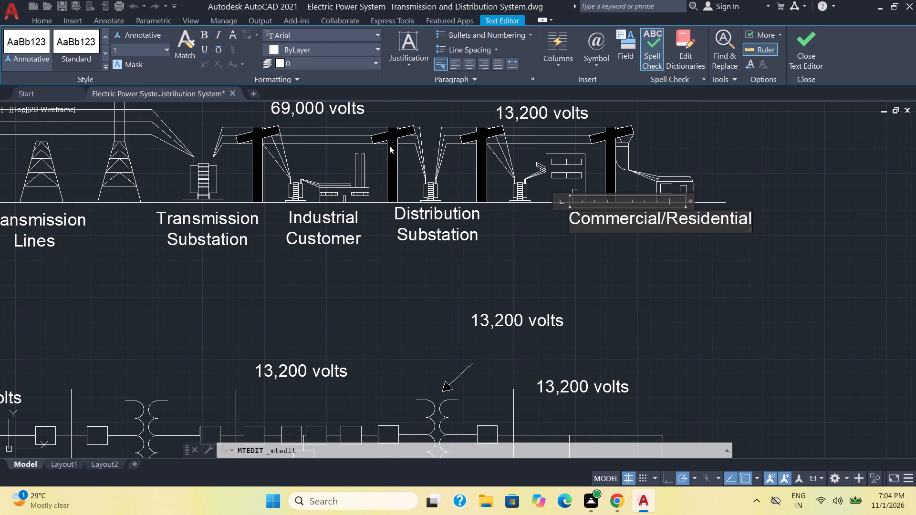
{"action": "key", "text": "Return"}
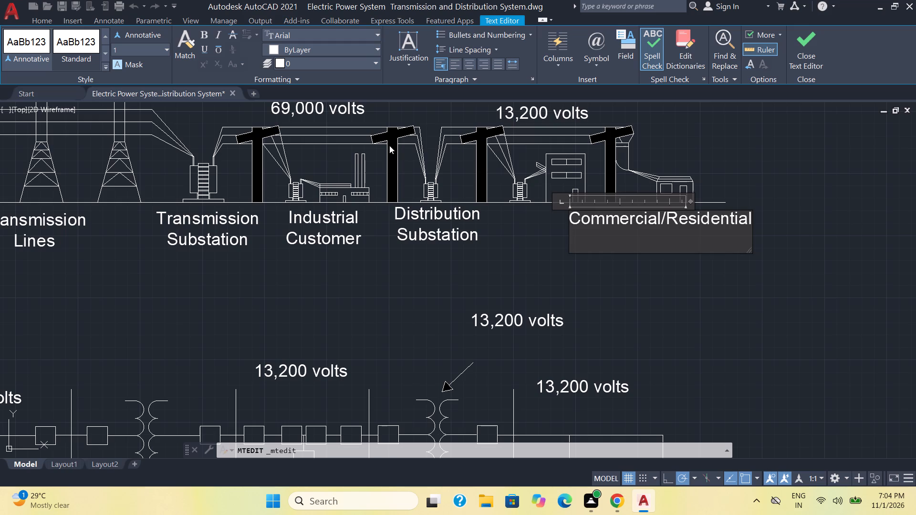
{"action": "type", "text": "Customers"}
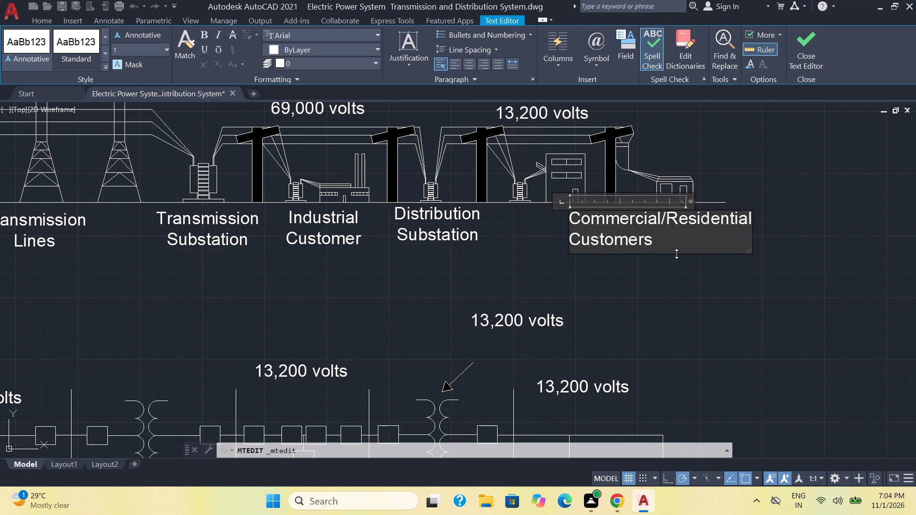
Centre the text of the "Commercial/Residential Customers" label.
{"action": "left_click_drag", "start_coordinate": [675, 249], "coordinate": [562, 222]}
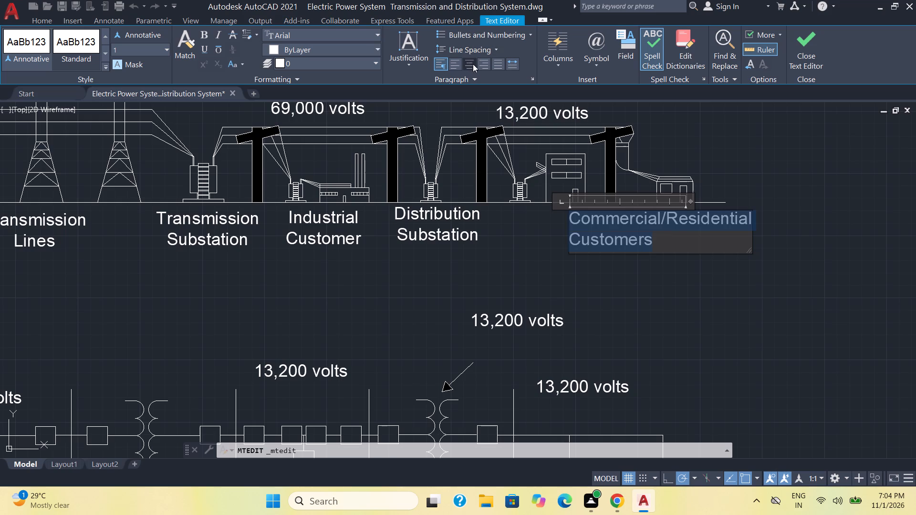
{"action": "left_click", "coordinate": [473, 64]}
{"action": "left_click", "coordinate": [655, 290]}
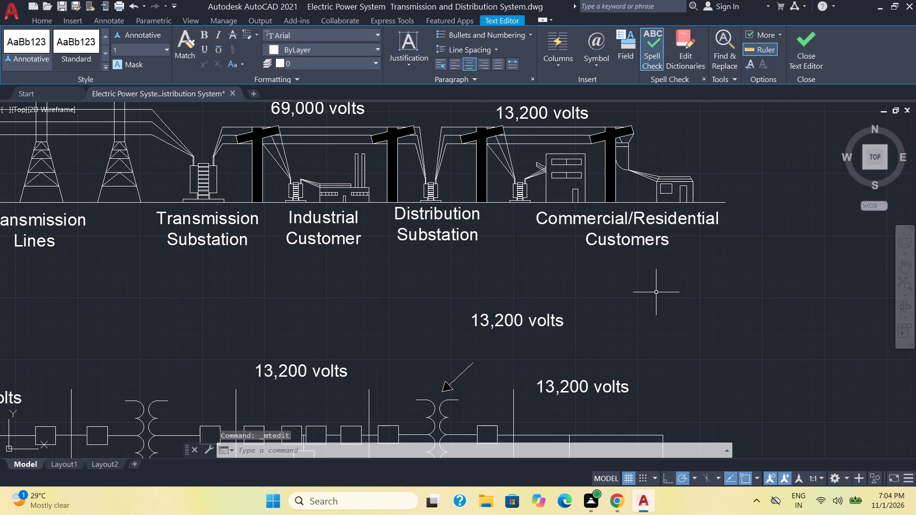
Move the "Commercial/Residential Customers" label slightly sideways and up so it sits centred beneath the office building and house.
{"action": "left_click", "coordinate": [644, 241]}
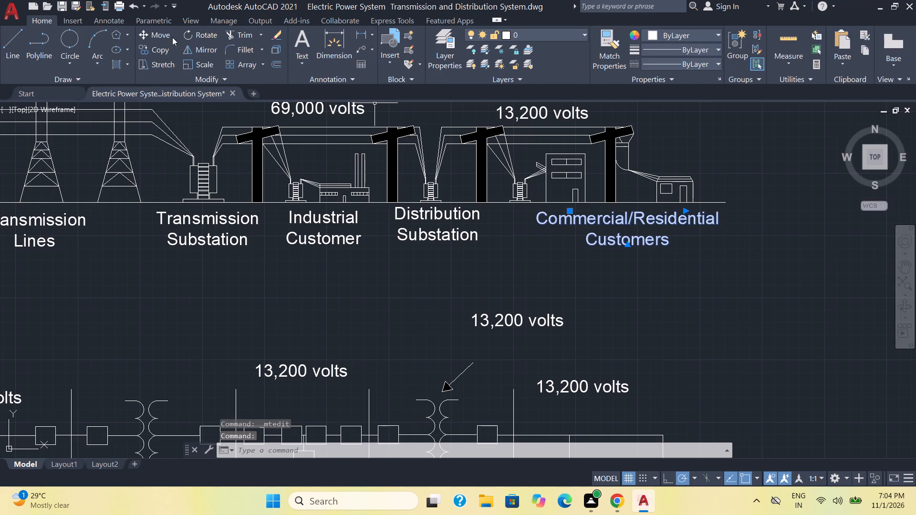
{"action": "left_click", "coordinate": [156, 34]}
{"action": "left_click", "coordinate": [628, 225]}
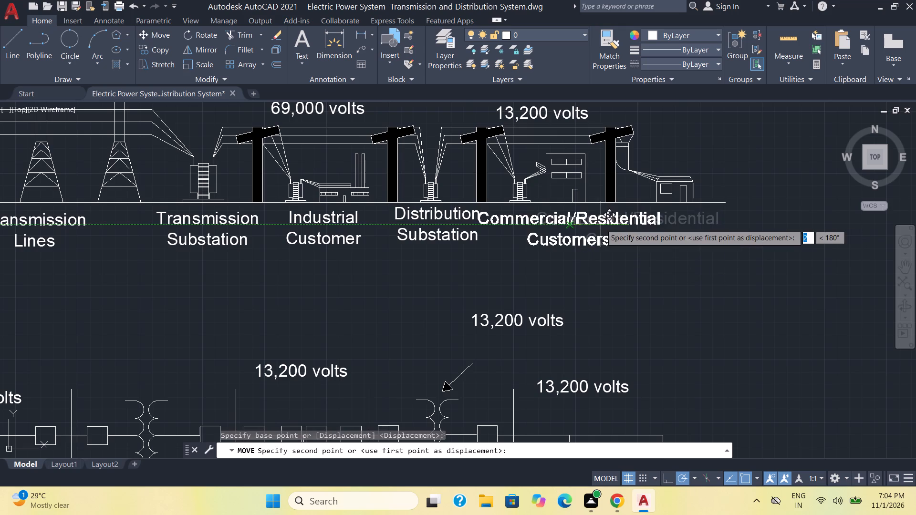
{"action": "scroll", "coordinate": [601, 224], "scroll_direction": "up", "scroll_amount": 3}
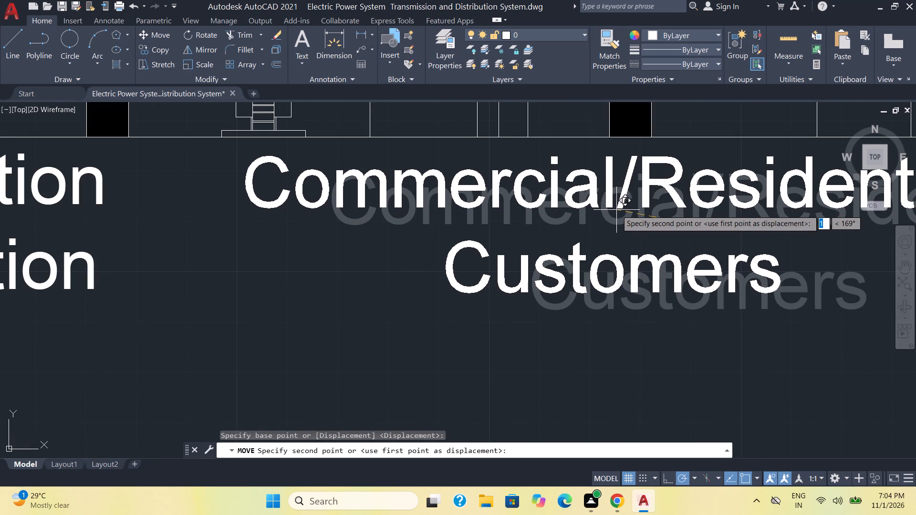
{"action": "left_click", "coordinate": [612, 210]}
{"action": "scroll", "coordinate": [617, 266], "scroll_direction": "down", "scroll_amount": 3}
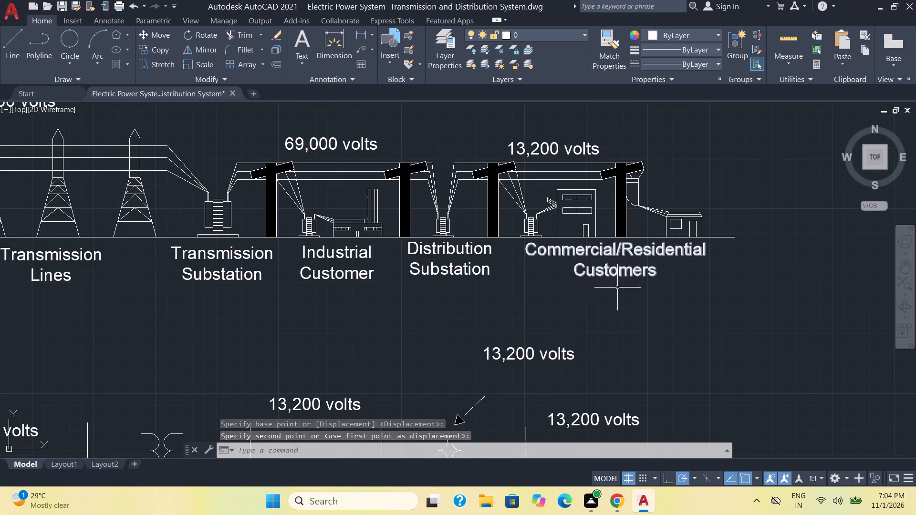
Draw a horizontal dividing line about 49 units long between the pictorial view's labels and the one-line diagram.
{"action": "scroll", "coordinate": [647, 330], "scroll_direction": "down", "scroll_amount": 1}
{"action": "middle_click_drag", "start_coordinate": [646, 340], "coordinate": [664, 263]}
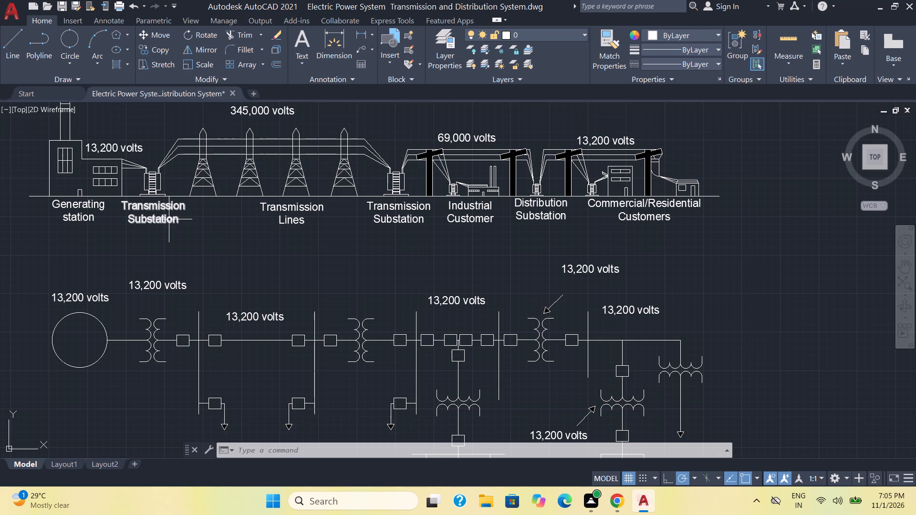
{"action": "middle_click_drag", "start_coordinate": [39, 131], "coordinate": [145, 84]}
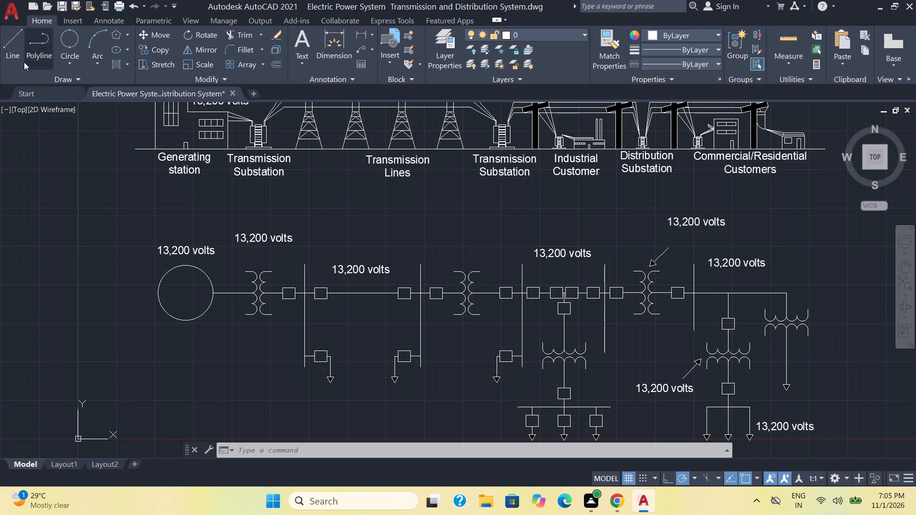
{"action": "left_click", "coordinate": [14, 52]}
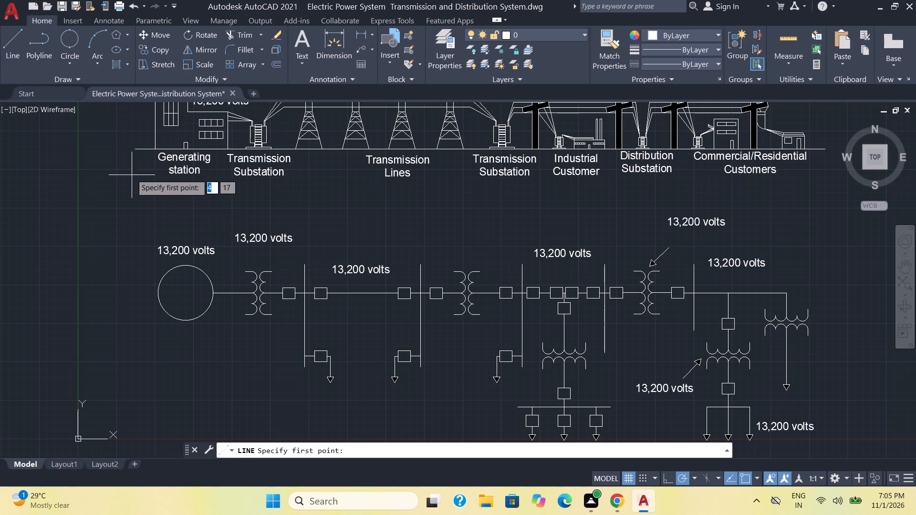
{"action": "left_click", "coordinate": [115, 206]}
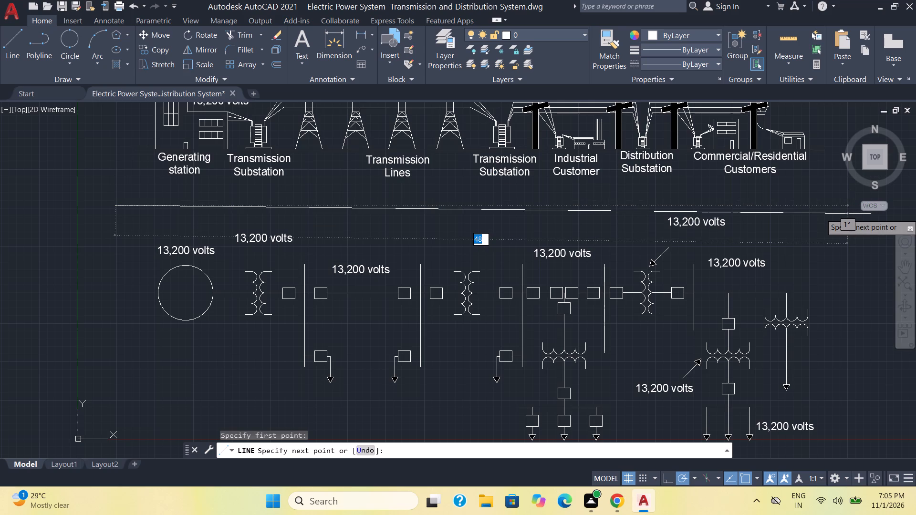
{"action": "middle_click_drag", "start_coordinate": [848, 214], "coordinate": [727, 229]}
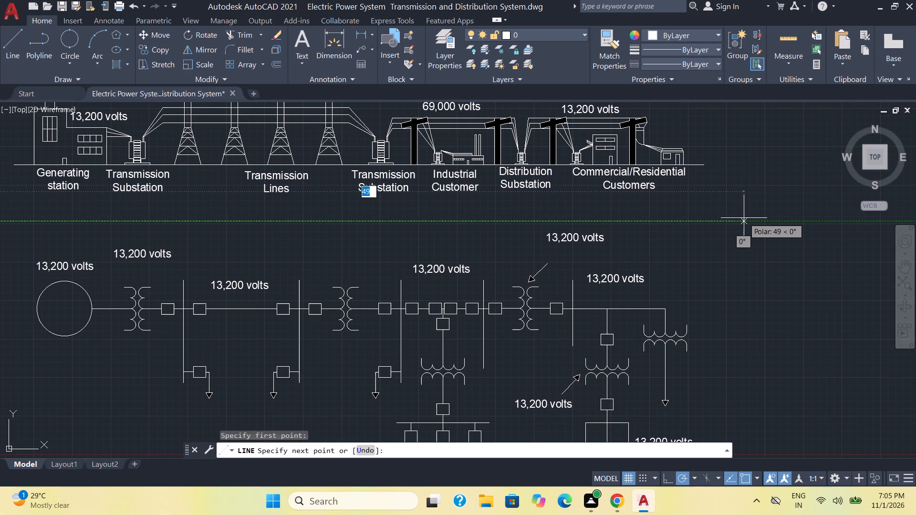
{"action": "left_click", "coordinate": [744, 218]}
{"action": "key", "text": "Escape"}
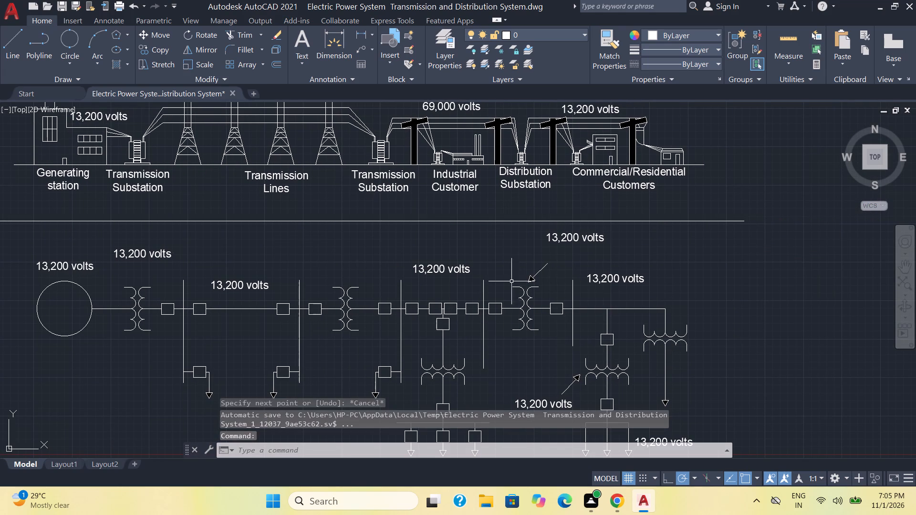
Replace the "13,200 volts" label above the circle in the one-line diagram with "Generator".
{"action": "middle_click_drag", "start_coordinate": [425, 263], "coordinate": [601, 181]}
{"action": "scroll", "coordinate": [232, 188], "scroll_direction": "up", "scroll_amount": 3}
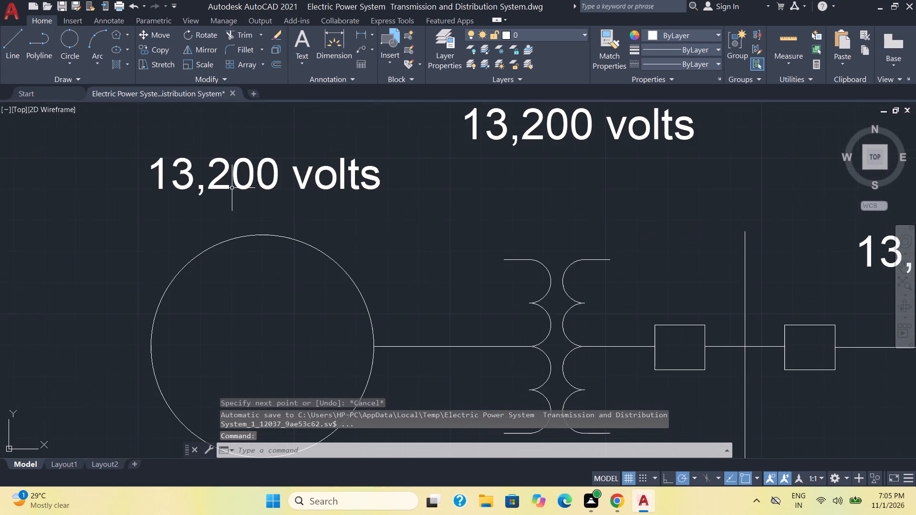
{"action": "double_click", "coordinate": [235, 182]}
{"action": "left_click_drag", "start_coordinate": [402, 178], "coordinate": [170, 171]}
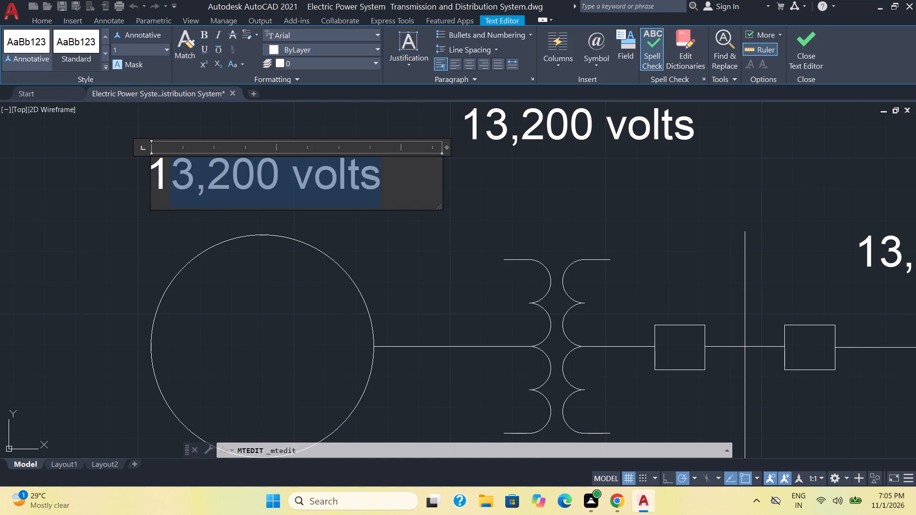
{"action": "left_click_drag", "start_coordinate": [170, 171], "coordinate": [145, 171]}
{"action": "key", "text": "shift+g"}
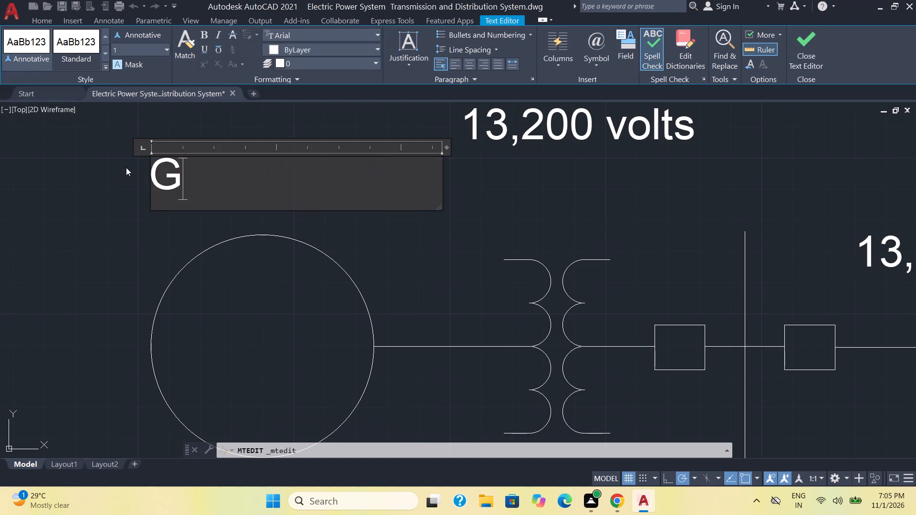
{"action": "key", "text": "e"}
{"action": "type", "text": "nerator"}
{"action": "left_click", "coordinate": [375, 242]}
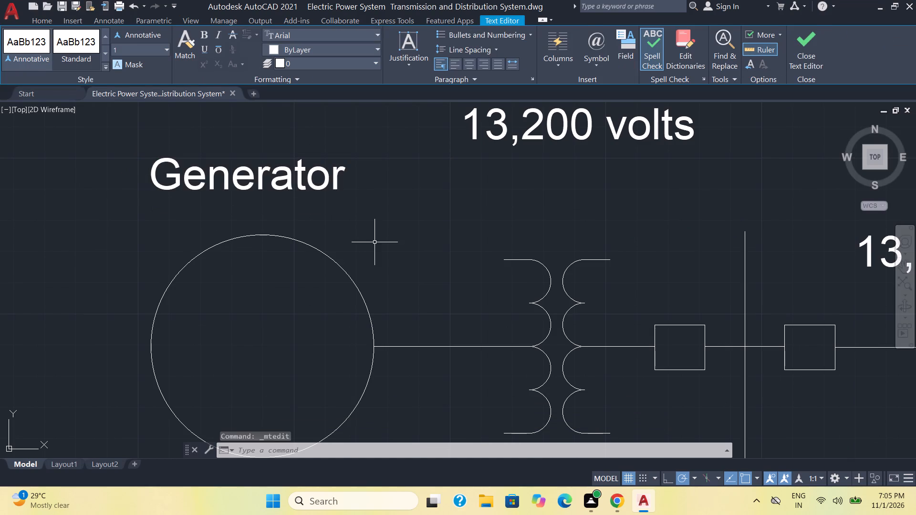
Replace the "13,200 volts" label above the first transformer symbol, beside the generator, with "Transformer".
{"action": "scroll", "coordinate": [415, 264], "scroll_direction": "down", "scroll_amount": 2}
{"action": "double_click", "coordinate": [476, 209]}
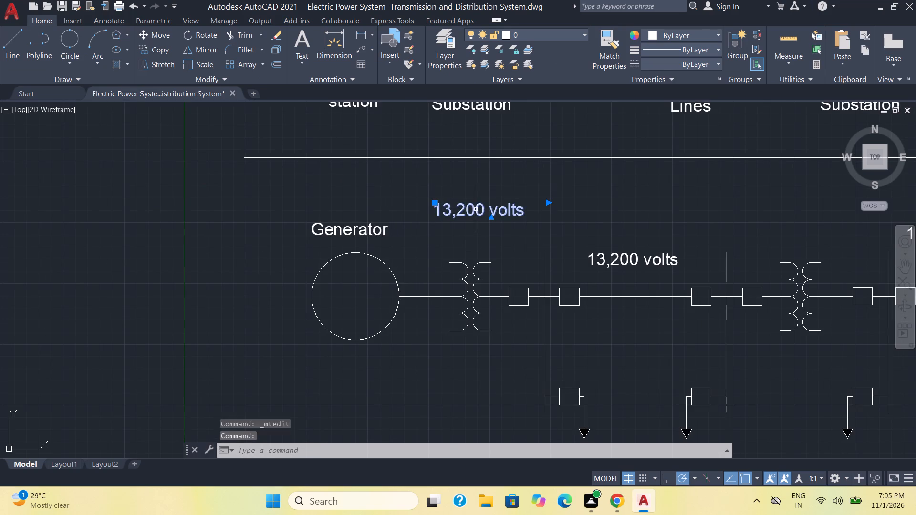
{"action": "left_click_drag", "start_coordinate": [530, 207], "coordinate": [417, 211]}
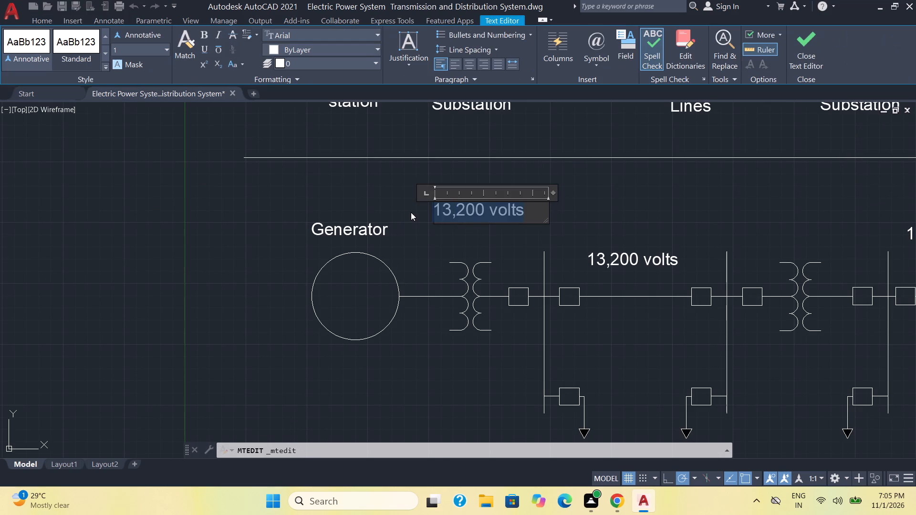
{"action": "type", "text": "Tr"}
{"action": "type", "text": "ansfo"}
{"action": "key", "text": "r"}
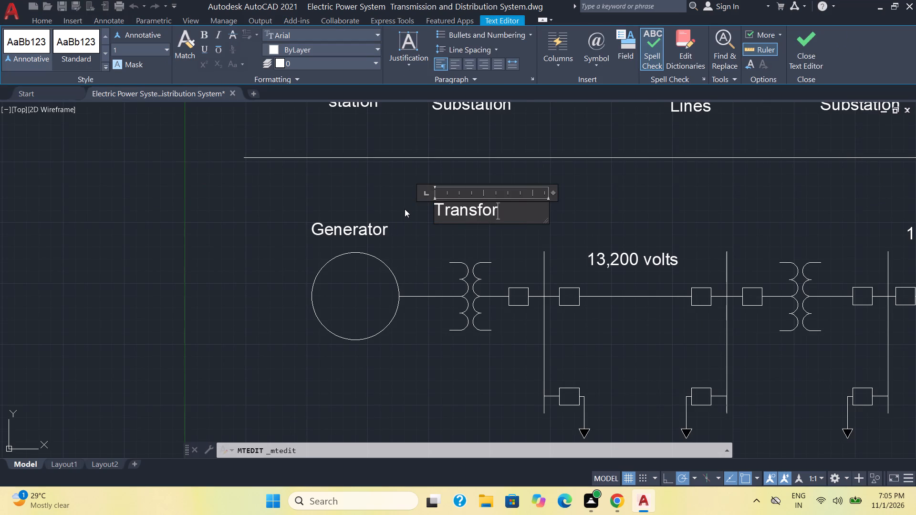
{"action": "type", "text": "mer"}
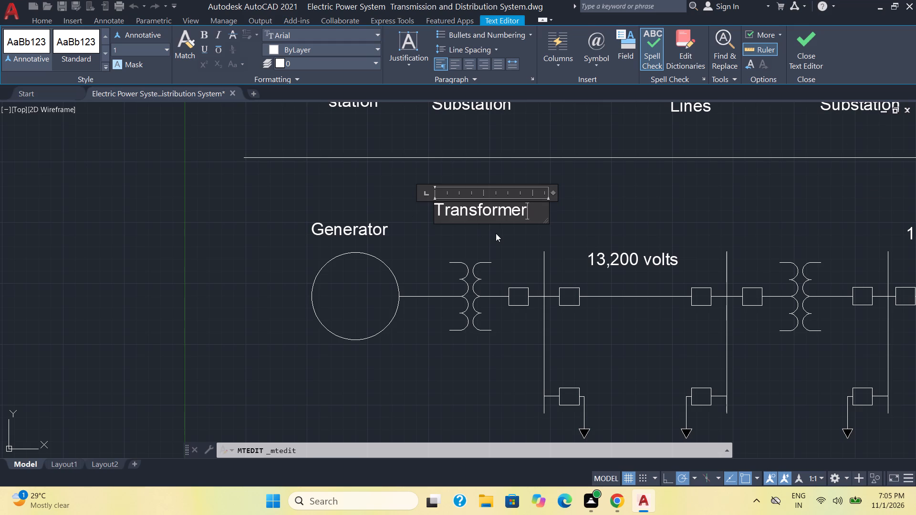
{"action": "left_click", "coordinate": [496, 233]}
Replace the "13,200 volts" label between the first two vertical bus lines of the one-line diagram with "Transmission Line".
{"action": "double_click", "coordinate": [637, 260]}
{"action": "left_click_drag", "start_coordinate": [697, 266], "coordinate": [637, 265]}
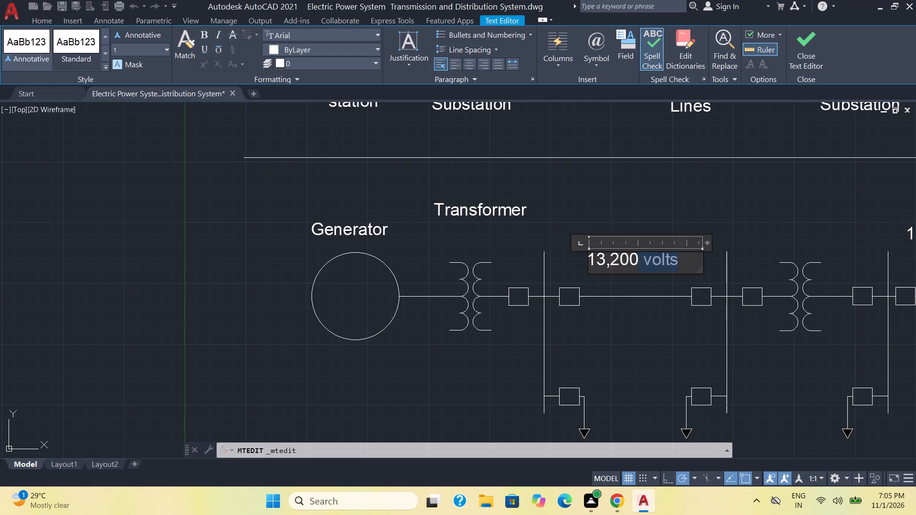
{"action": "left_click_drag", "start_coordinate": [637, 265], "coordinate": [546, 261]}
{"action": "key", "text": "shift+t"}
{"action": "key", "text": "r"}
{"action": "type", "text": "ans"}
{"action": "type", "text": "mi"}
{"action": "type", "text": "ssi"}
{"action": "type", "text": "on"}
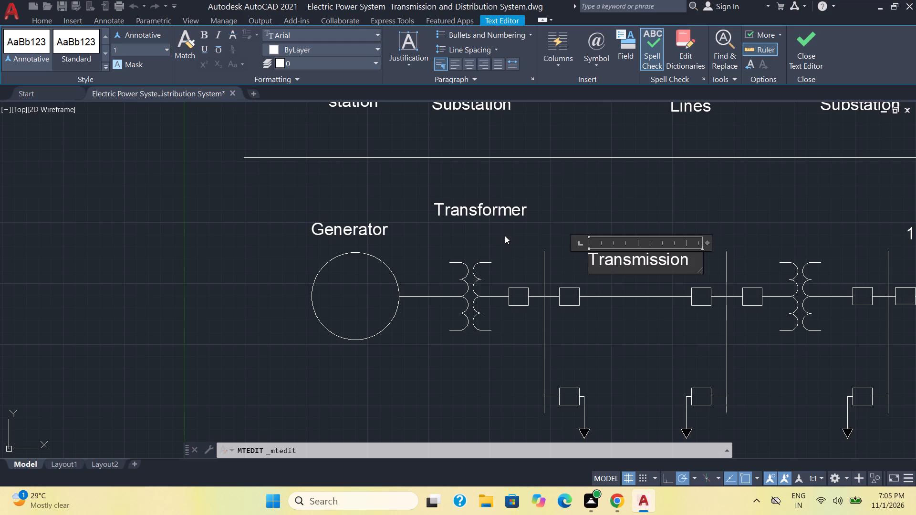
{"action": "key", "text": "space"}
{"action": "type", "text": "LI"}
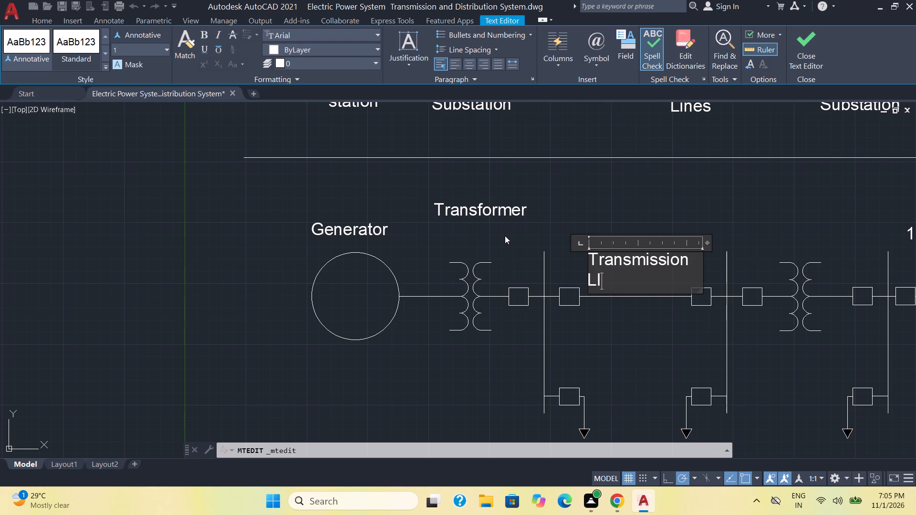
{"action": "key", "text": "BackSpace"}
{"action": "key", "text": "i"}
{"action": "type", "text": "ne"}
Widen the text box of the "Transmission Line" label to about 6 units so its wording fits on one line.
{"action": "left_click_drag", "start_coordinate": [700, 290], "coordinate": [740, 297]}
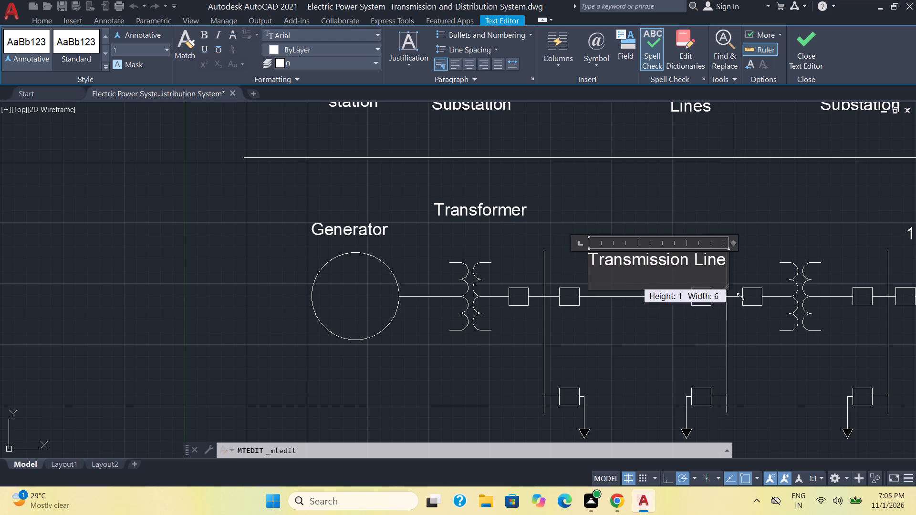
{"action": "left_click_drag", "start_coordinate": [740, 297], "coordinate": [729, 291]}
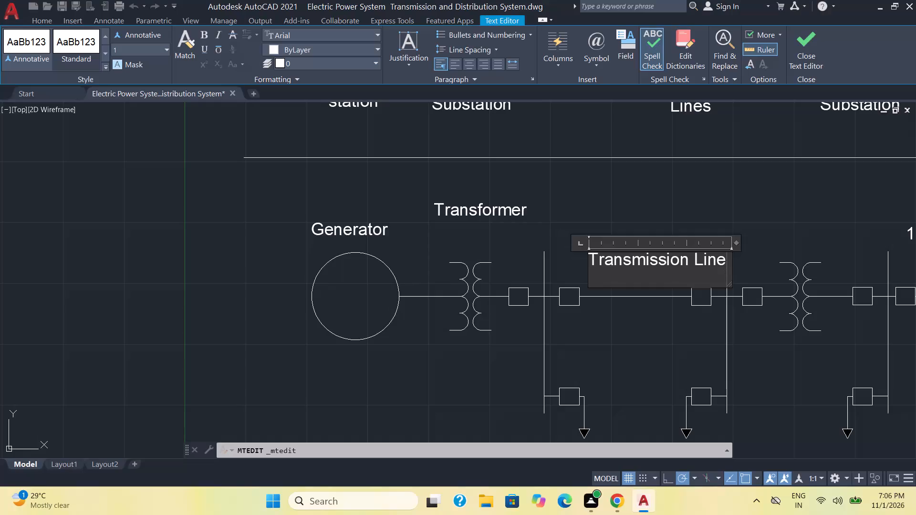
{"action": "left_click", "coordinate": [665, 303]}
Move the "Transmission Line" label about 1 unit toward the generator so it sits between the first two vertical bus lines.
{"action": "left_click", "coordinate": [660, 259]}
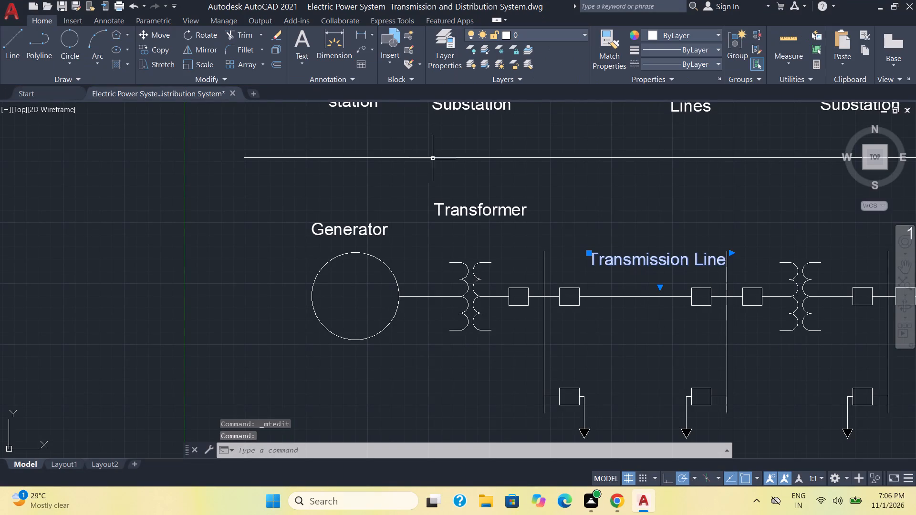
{"action": "left_click", "coordinate": [162, 34]}
{"action": "left_click", "coordinate": [651, 260]}
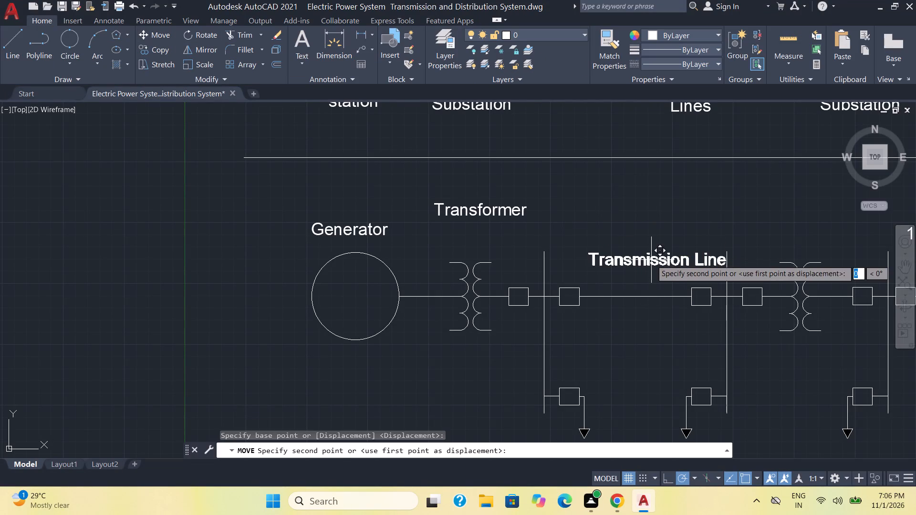
{"action": "scroll", "coordinate": [637, 266], "scroll_direction": "up", "scroll_amount": 2}
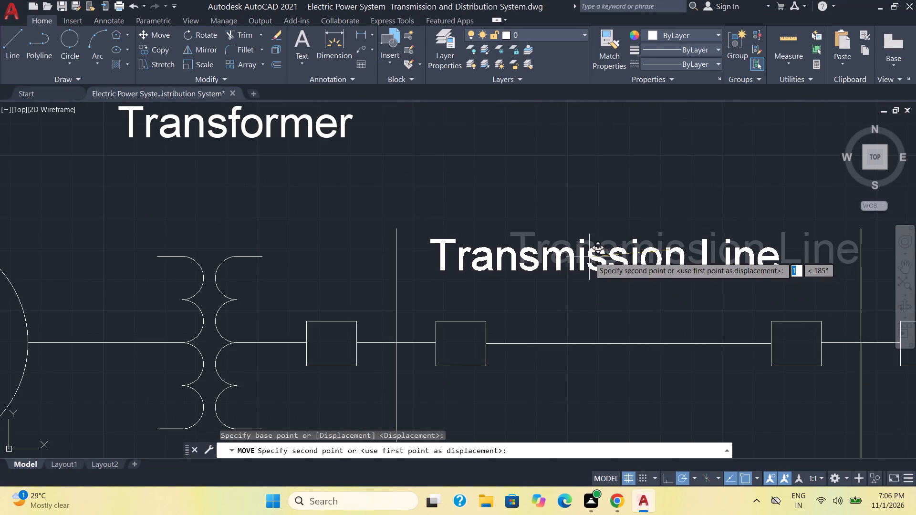
{"action": "left_click", "coordinate": [589, 257]}
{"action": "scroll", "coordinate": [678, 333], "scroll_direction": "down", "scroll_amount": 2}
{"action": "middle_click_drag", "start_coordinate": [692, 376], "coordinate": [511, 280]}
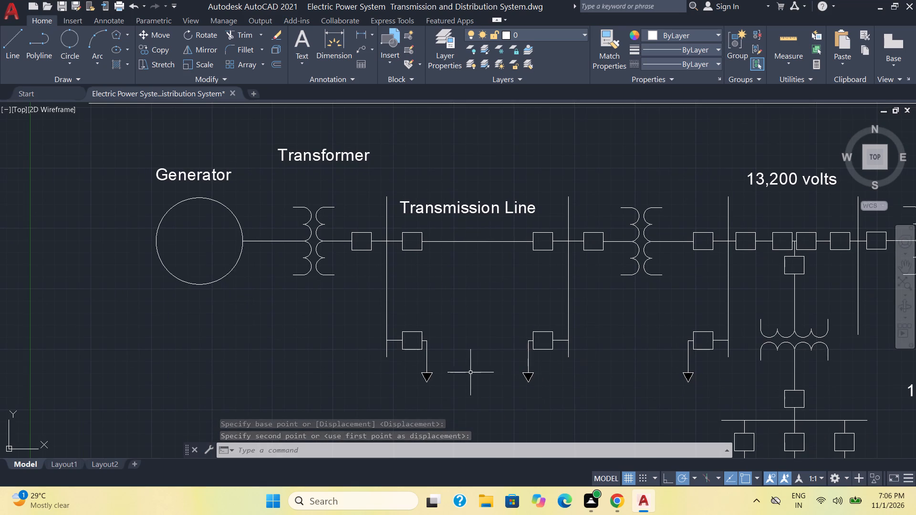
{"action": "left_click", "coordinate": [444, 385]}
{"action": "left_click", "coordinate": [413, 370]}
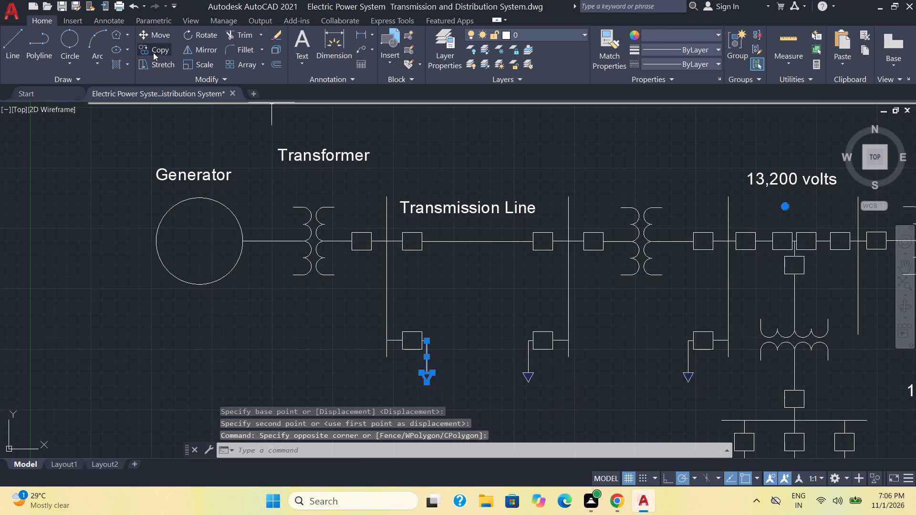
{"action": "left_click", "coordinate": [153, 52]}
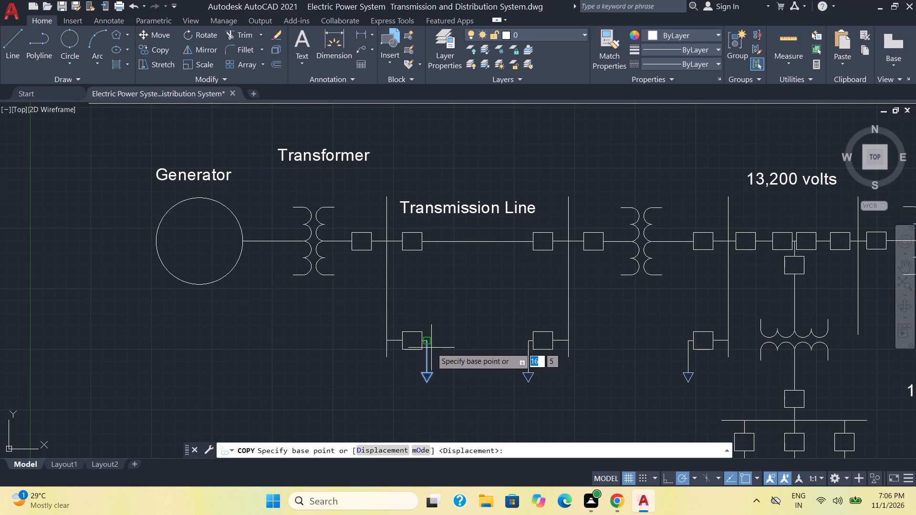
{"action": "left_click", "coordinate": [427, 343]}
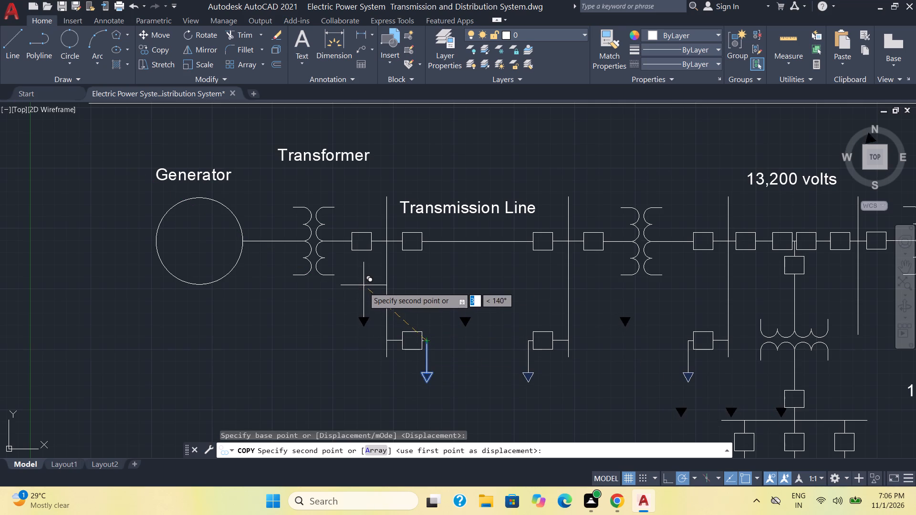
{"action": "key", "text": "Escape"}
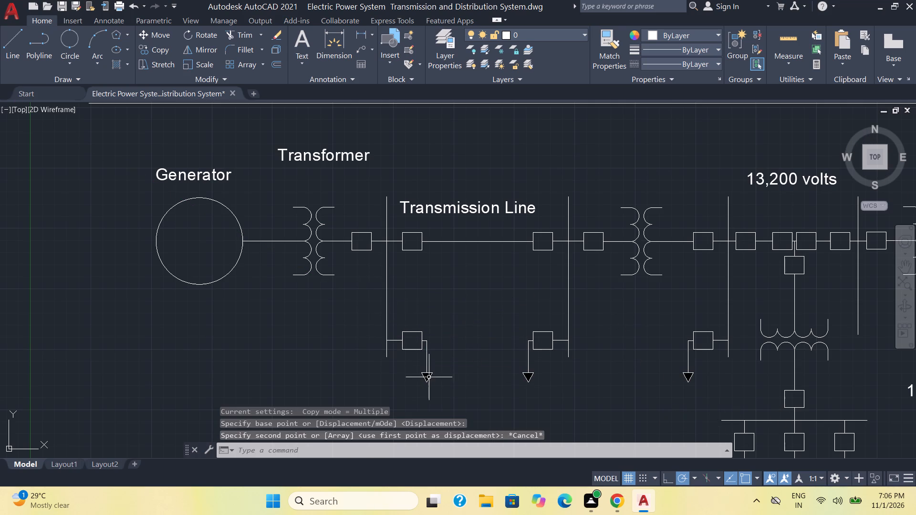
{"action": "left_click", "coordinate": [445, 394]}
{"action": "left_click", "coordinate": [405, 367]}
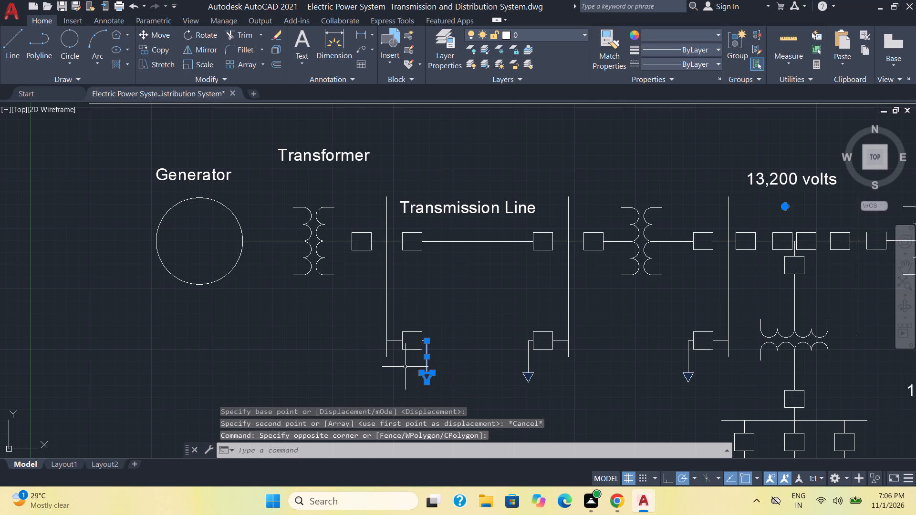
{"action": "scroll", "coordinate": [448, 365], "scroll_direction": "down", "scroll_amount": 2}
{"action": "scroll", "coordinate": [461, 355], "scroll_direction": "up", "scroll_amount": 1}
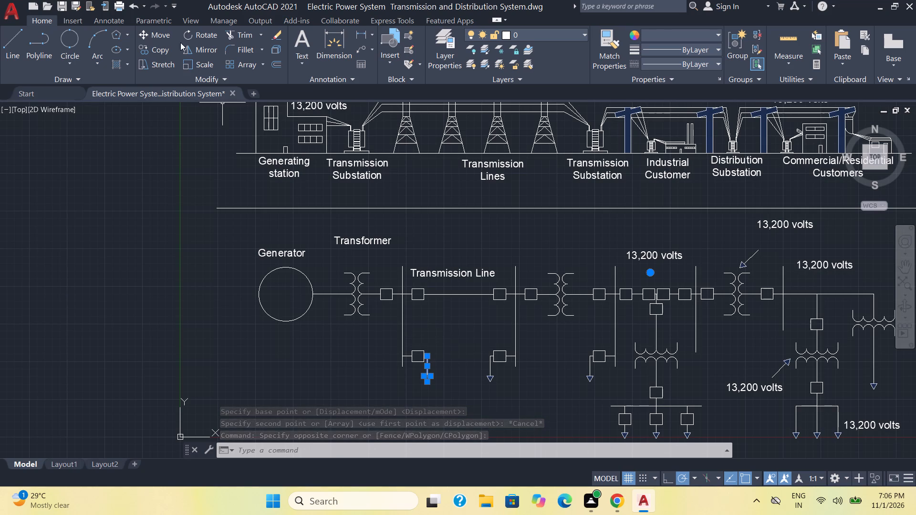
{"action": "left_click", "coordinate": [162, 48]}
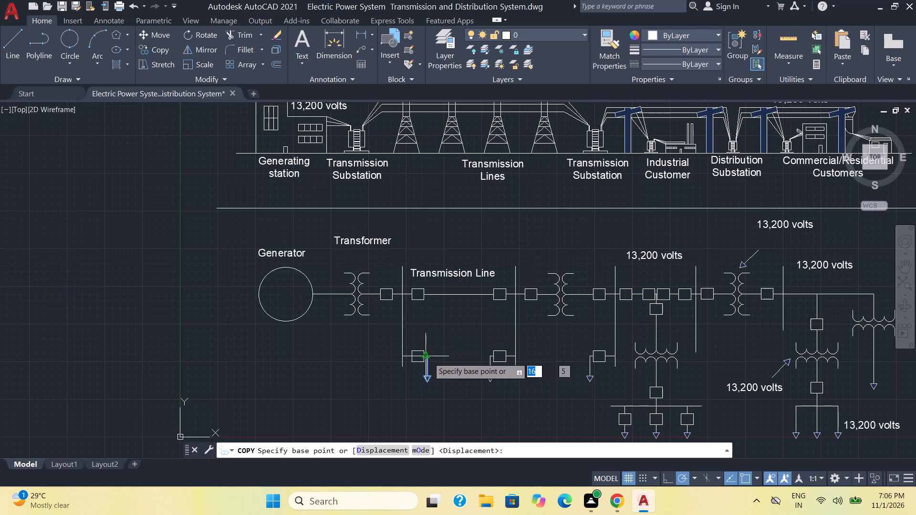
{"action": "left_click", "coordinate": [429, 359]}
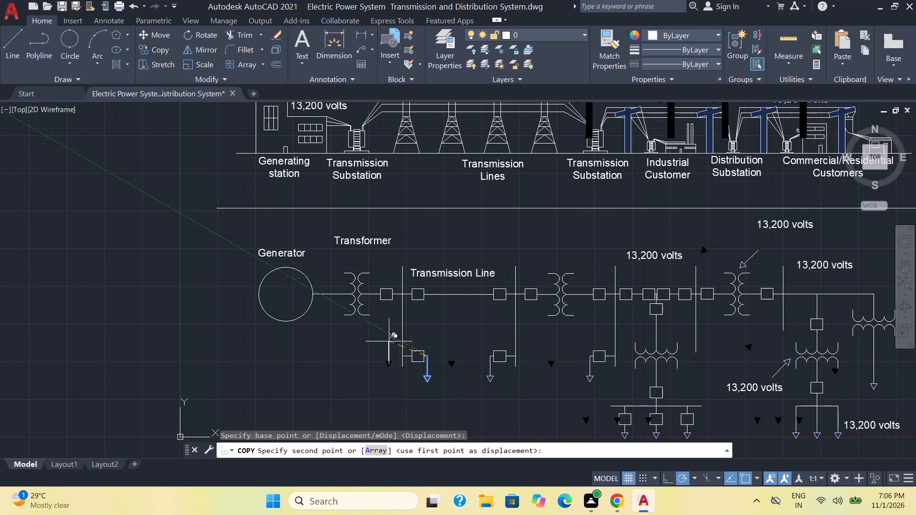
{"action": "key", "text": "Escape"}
Copy the down arrow at the foot of the first bus line about 3 units at 150°, beneath the square beside the first transformer.
{"action": "scroll", "coordinate": [444, 379], "scroll_direction": "up", "scroll_amount": 3}
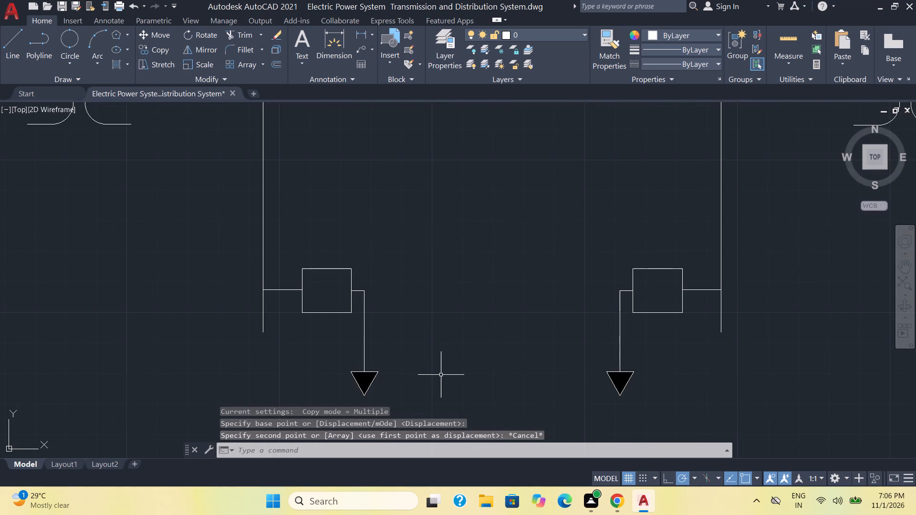
{"action": "middle_click_drag", "start_coordinate": [440, 375], "coordinate": [469, 262]}
{"action": "left_click", "coordinate": [394, 250]}
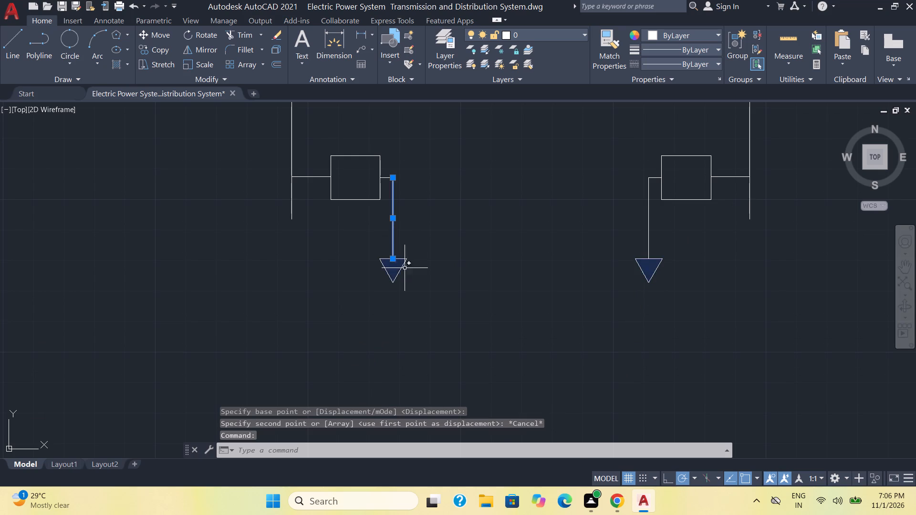
{"action": "left_click", "coordinate": [406, 260]}
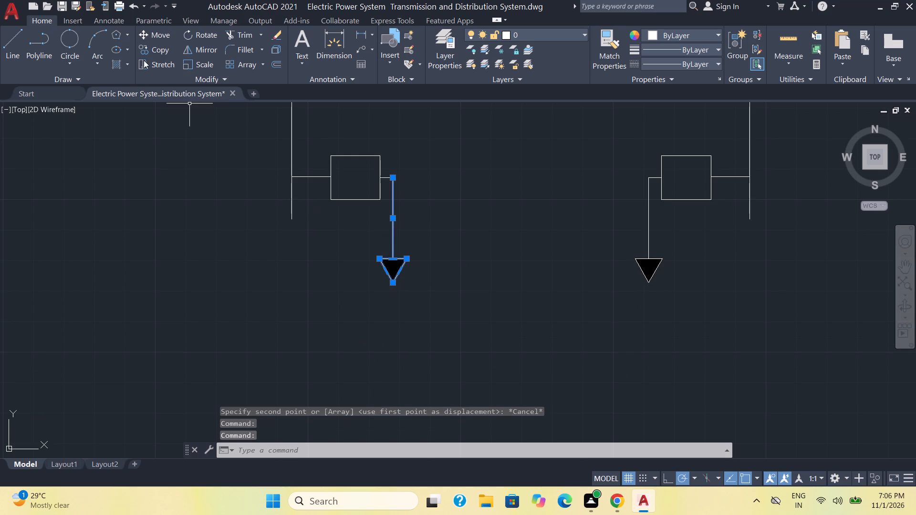
{"action": "left_click", "coordinate": [156, 53]}
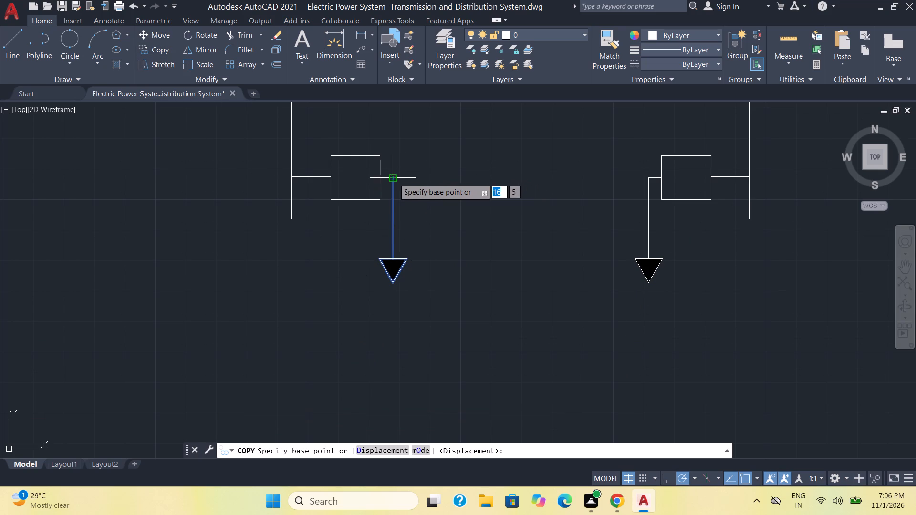
{"action": "left_click", "coordinate": [394, 178]}
{"action": "scroll", "coordinate": [215, 147], "scroll_direction": "down", "scroll_amount": 2}
{"action": "middle_click_drag", "start_coordinate": [215, 147], "coordinate": [250, 242]}
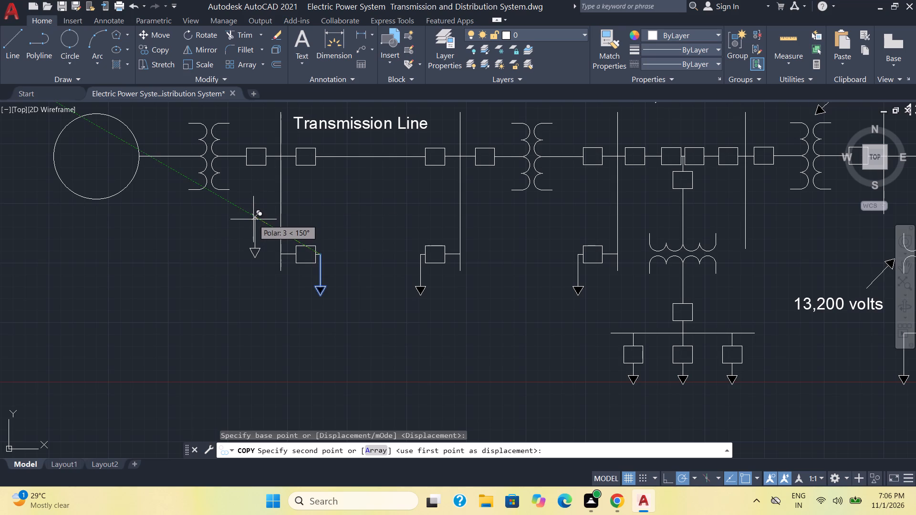
{"action": "left_click", "coordinate": [253, 219]}
{"action": "key", "text": "Escape"}
Mirror the copied arrow about a horizontal line through its tail end, erasing the source, so it points up at the square.
{"action": "left_click", "coordinate": [267, 270]}
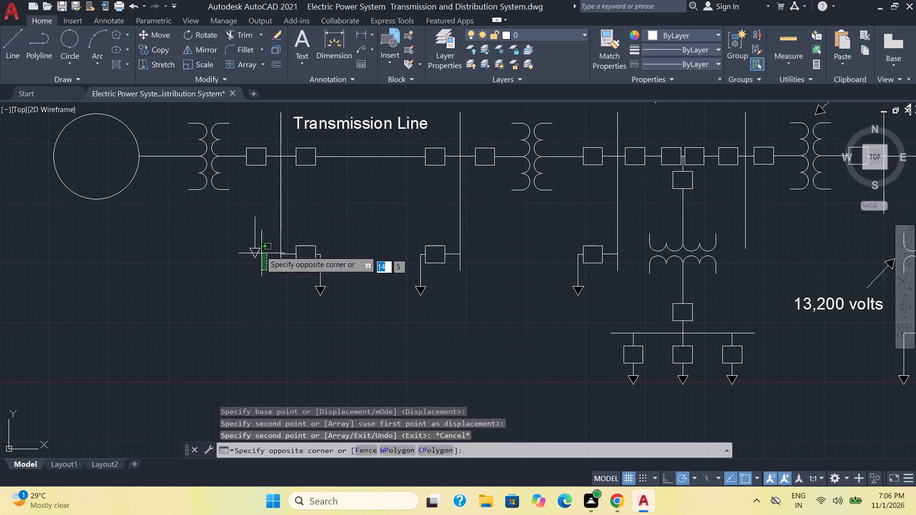
{"action": "left_click", "coordinate": [239, 209]}
{"action": "left_click", "coordinate": [194, 46]}
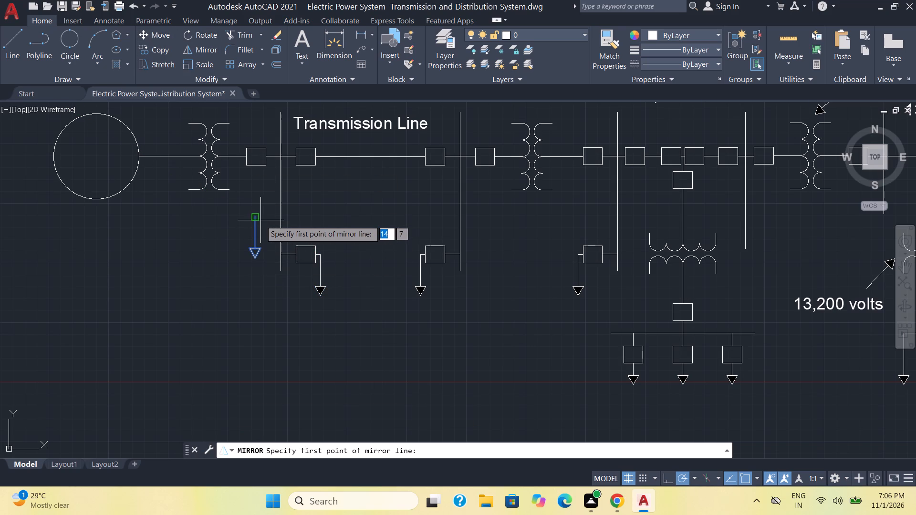
{"action": "left_click", "coordinate": [257, 219]}
{"action": "left_click", "coordinate": [227, 221]}
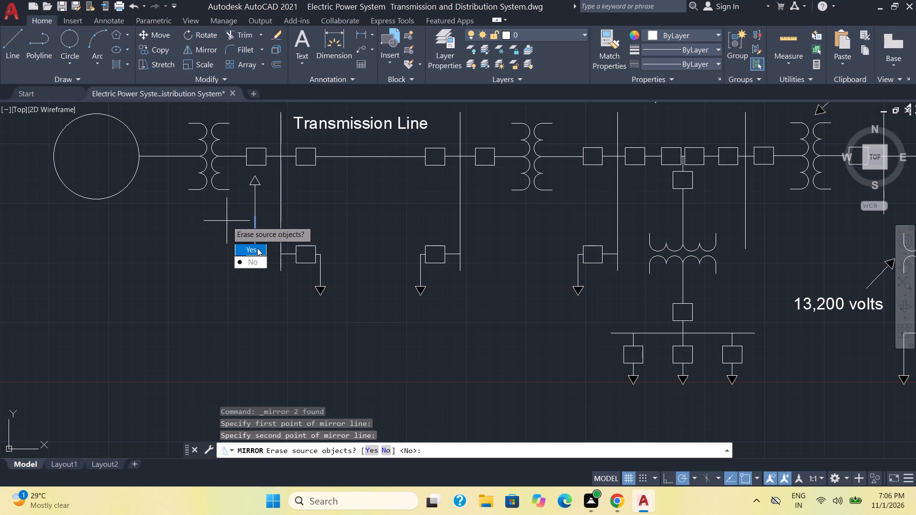
{"action": "left_click_drag", "start_coordinate": [259, 250], "coordinate": [227, 221]}
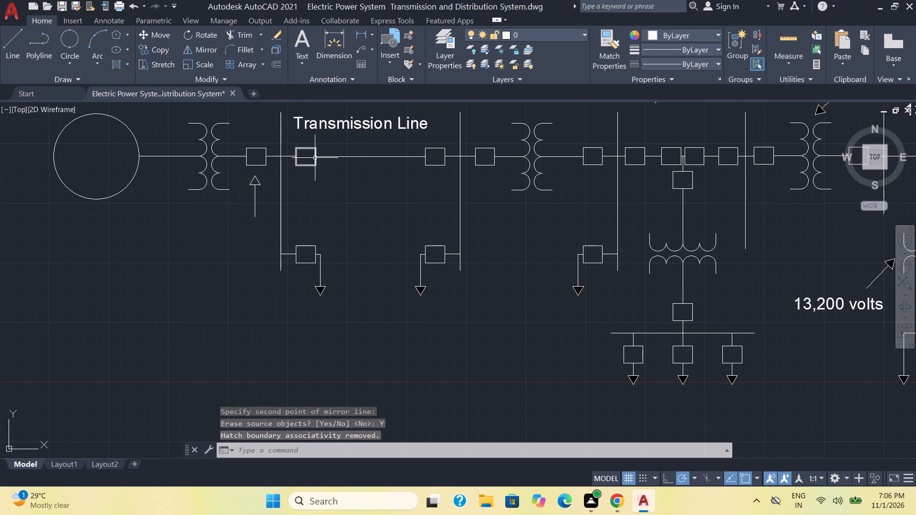
Copy the "Generator" label to just below the upward arrow under the square beside the first transformer.
{"action": "scroll", "coordinate": [315, 159], "scroll_direction": "down", "scroll_amount": 1}
{"action": "left_click", "coordinate": [174, 119]}
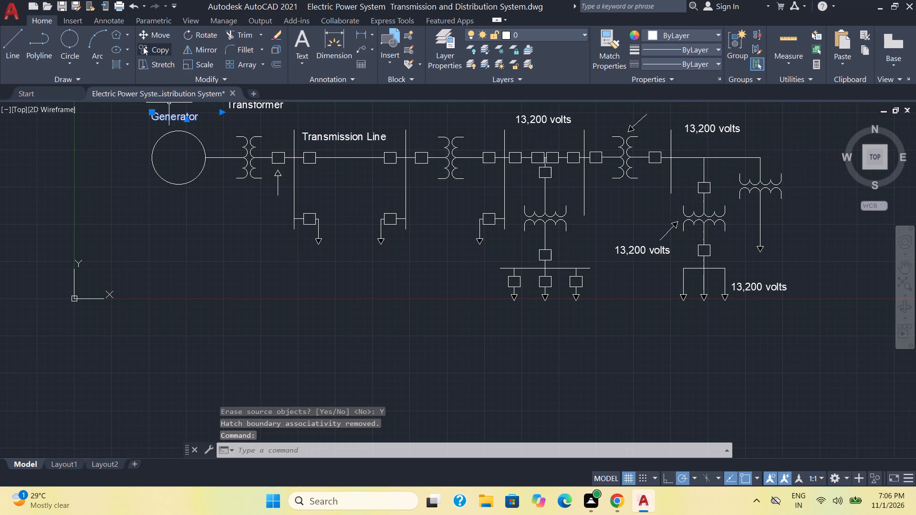
{"action": "left_click", "coordinate": [143, 47]}
{"action": "left_click", "coordinate": [178, 115]}
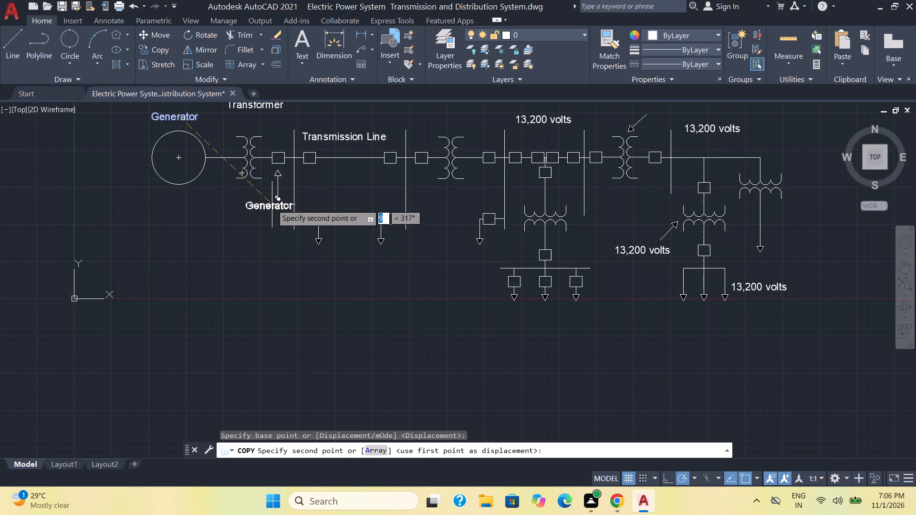
{"action": "scroll", "coordinate": [270, 204], "scroll_direction": "up", "scroll_amount": 1}
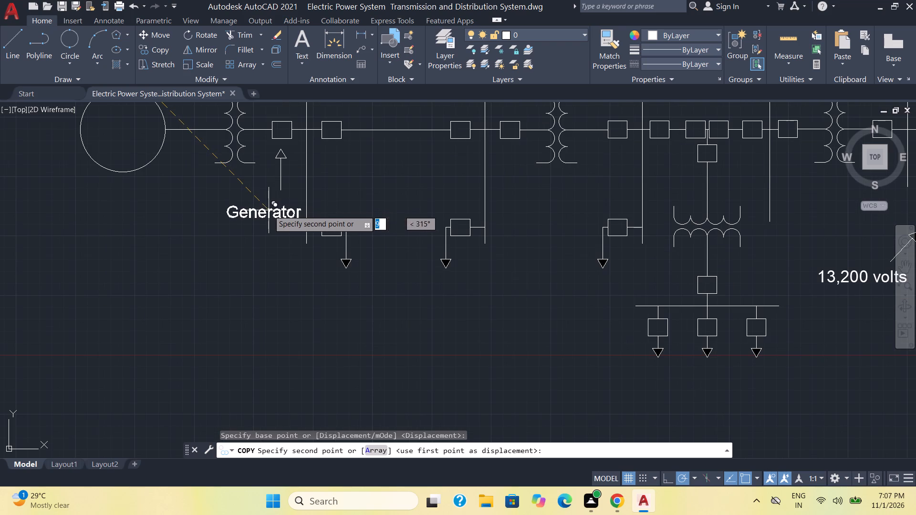
{"action": "left_click", "coordinate": [269, 210]}
{"action": "key", "text": "Escape"}
Replace the wording of the copied "Generator" label below the upward arrow with "Breaker".
{"action": "double_click", "coordinate": [287, 216]}
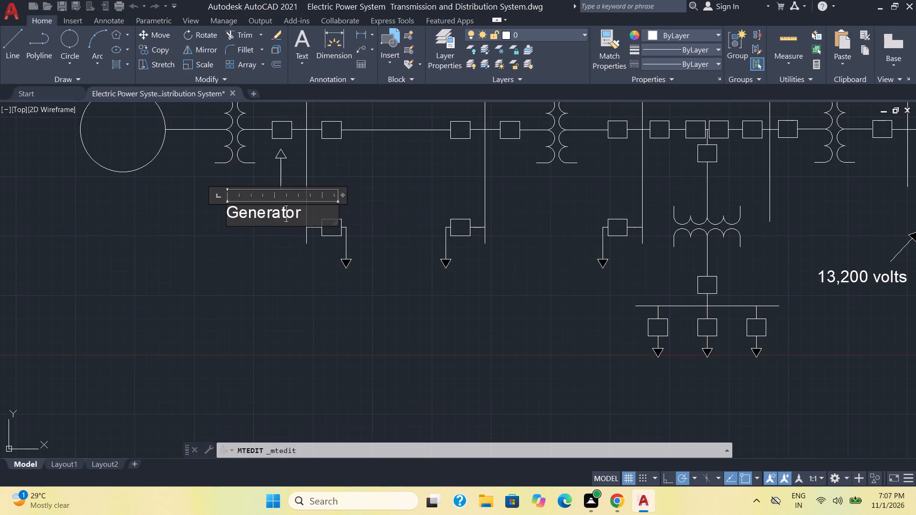
{"action": "left_click_drag", "start_coordinate": [301, 213], "coordinate": [225, 218]}
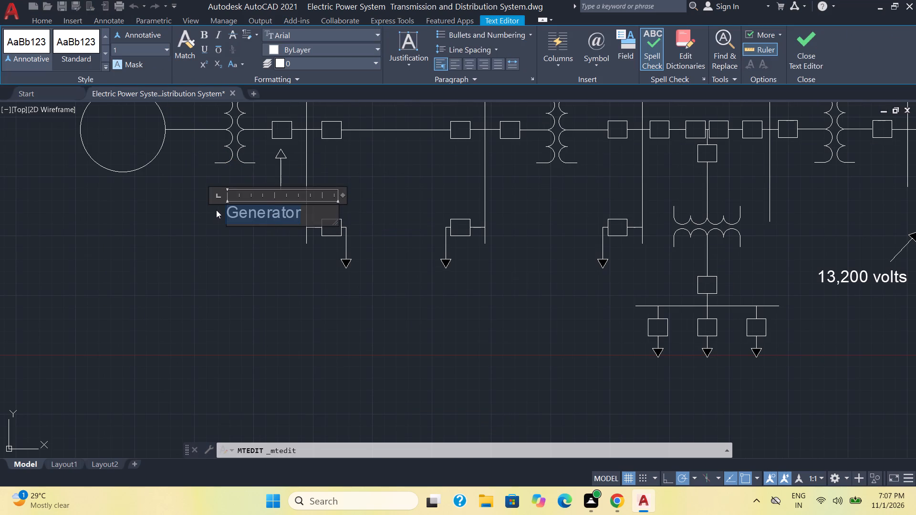
{"action": "key", "text": "shift+b"}
{"action": "type", "text": "re"}
{"action": "key", "text": "a"}
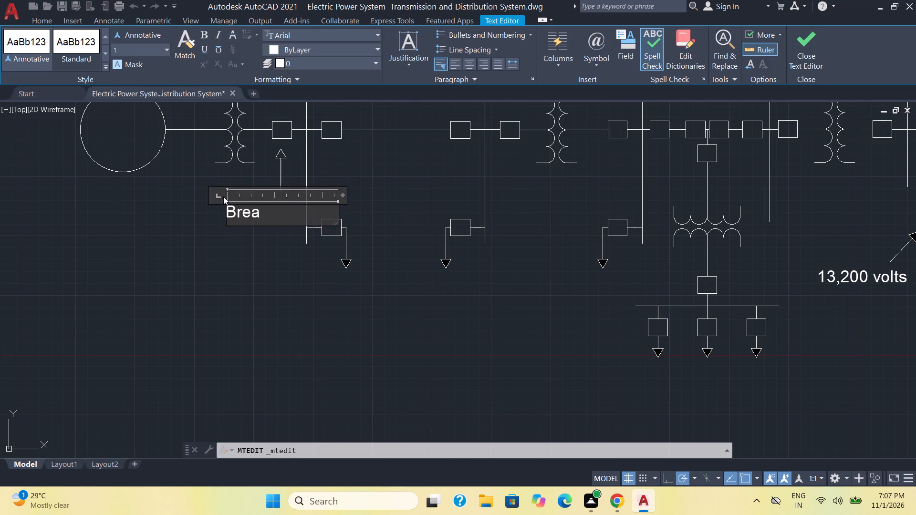
{"action": "key", "text": "k"}
{"action": "type", "text": "er"}
{"action": "left_click", "coordinate": [249, 247]}
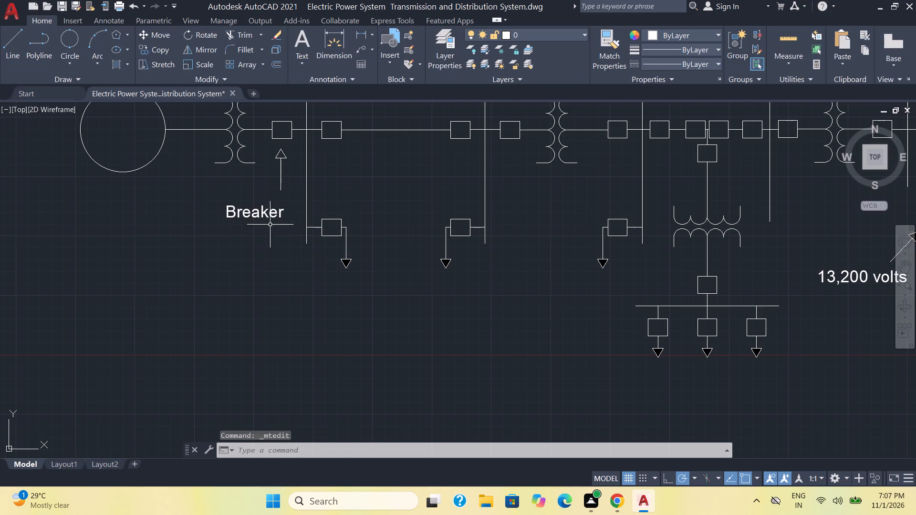
Move the "Breaker" label slightly up and toward the first bus line so it sits directly under the arrow.
{"action": "left_click", "coordinate": [266, 220]}
{"action": "left_click", "coordinate": [264, 215]}
{"action": "left_click", "coordinate": [146, 35]}
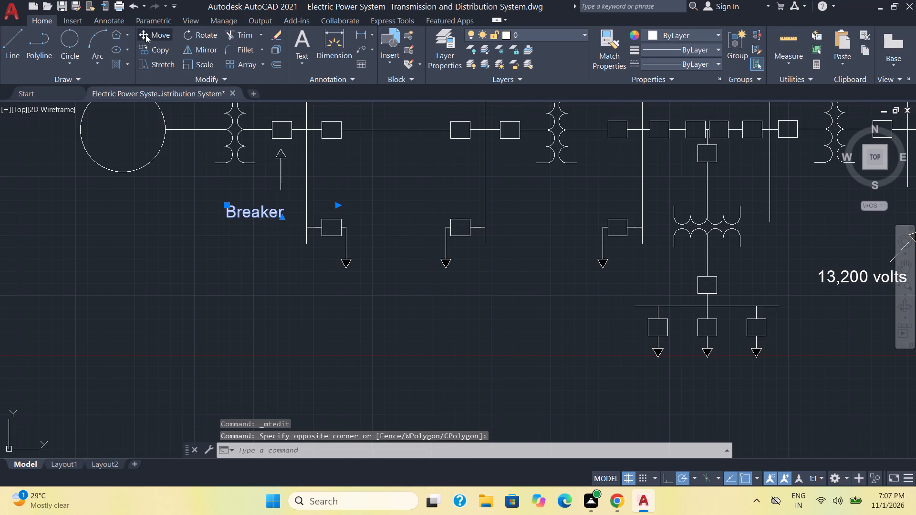
{"action": "left_click", "coordinate": [252, 214]}
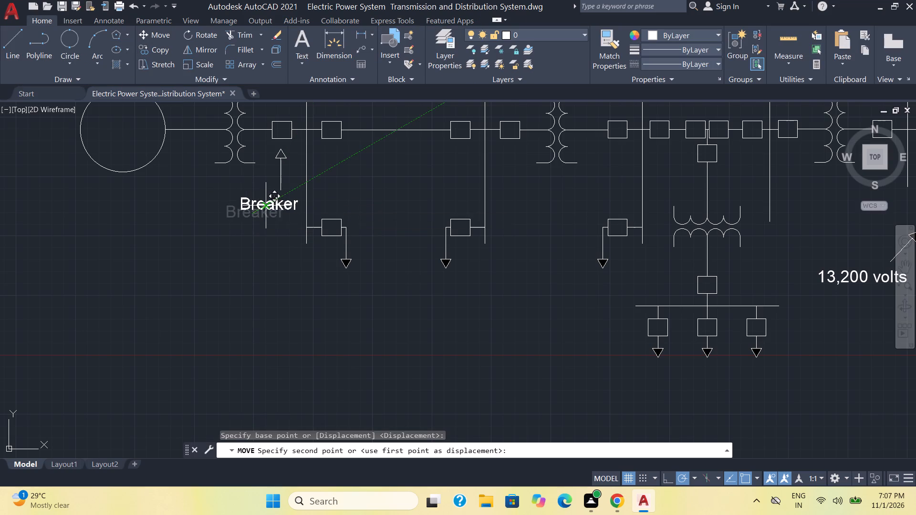
{"action": "scroll", "coordinate": [271, 208], "scroll_direction": "up", "scroll_amount": 3}
{"action": "left_click", "coordinate": [272, 176]}
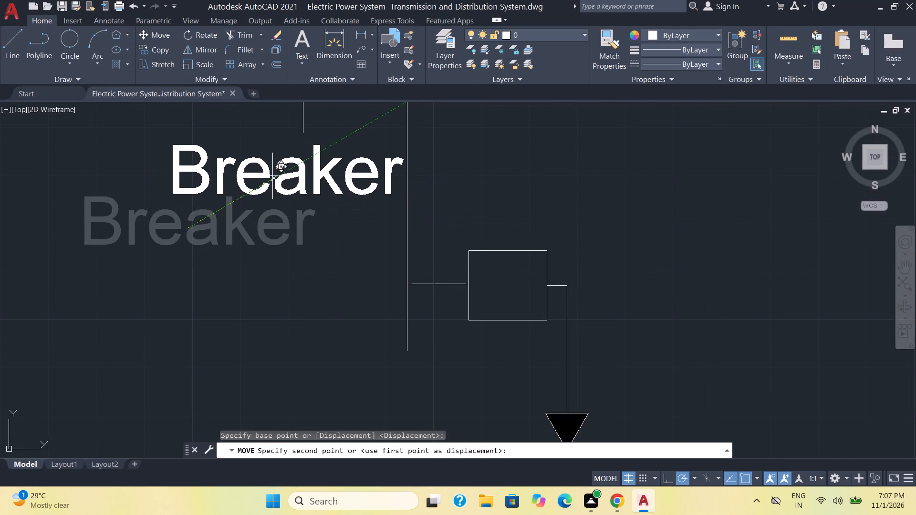
Replace the wording of the "13,200 volts" label between the third and fourth bus lines with "Subtransmission" and "Line" on two lines.
{"action": "scroll", "coordinate": [323, 235], "scroll_direction": "down", "scroll_amount": 4}
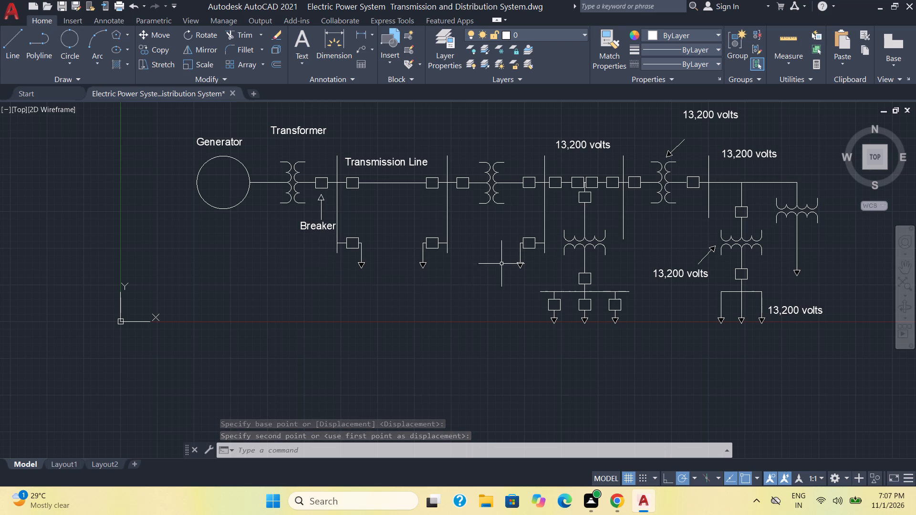
{"action": "scroll", "coordinate": [551, 257], "scroll_direction": "down", "scroll_amount": 1}
{"action": "scroll", "coordinate": [577, 187], "scroll_direction": "up", "scroll_amount": 1}
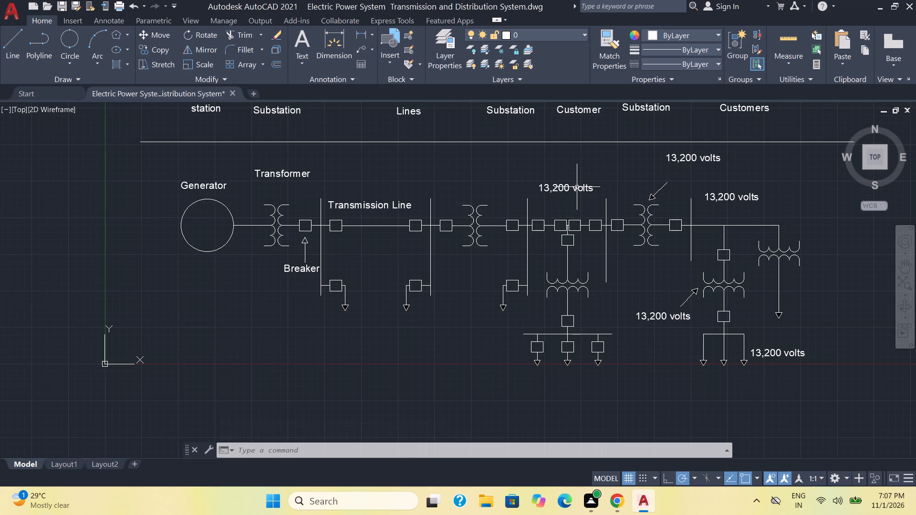
{"action": "middle_click_drag", "start_coordinate": [577, 187], "coordinate": [487, 196]}
{"action": "double_click", "coordinate": [472, 199]}
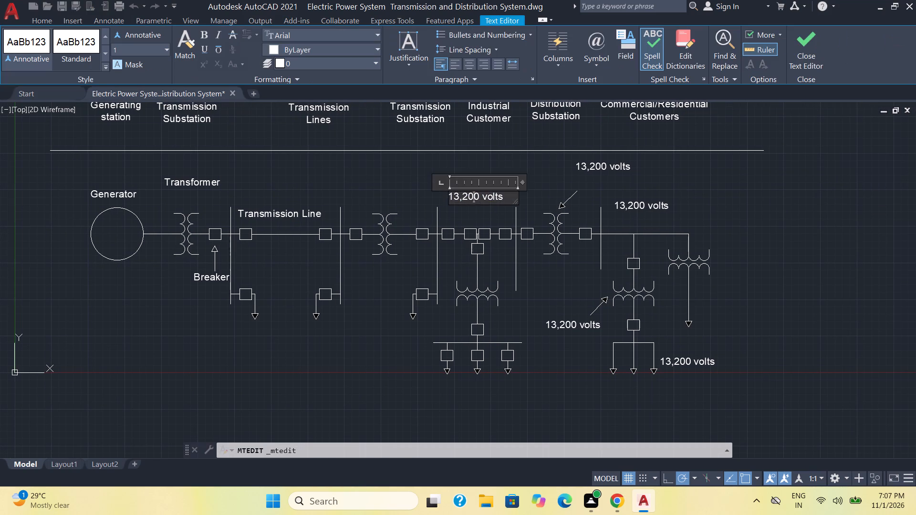
{"action": "left_click_drag", "start_coordinate": [504, 197], "coordinate": [433, 203]}
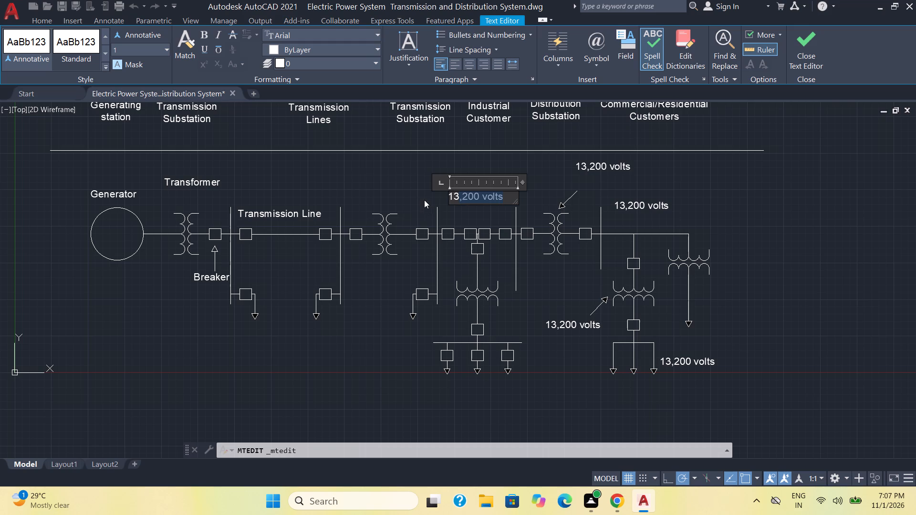
{"action": "key", "text": "shift+s"}
{"action": "key", "text": "u"}
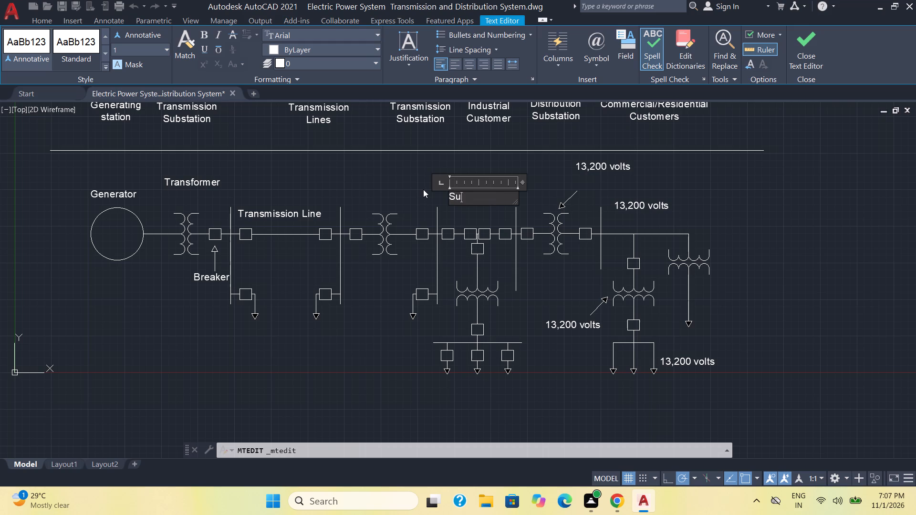
{"action": "key", "text": "b"}
{"action": "type", "text": "tra"}
{"action": "type", "text": "nsmi"}
{"action": "type", "text": "ss"}
{"action": "key", "text": "i"}
{"action": "key", "text": "o"}
{"action": "key", "text": "n"}
{"action": "key", "text": "Return"}
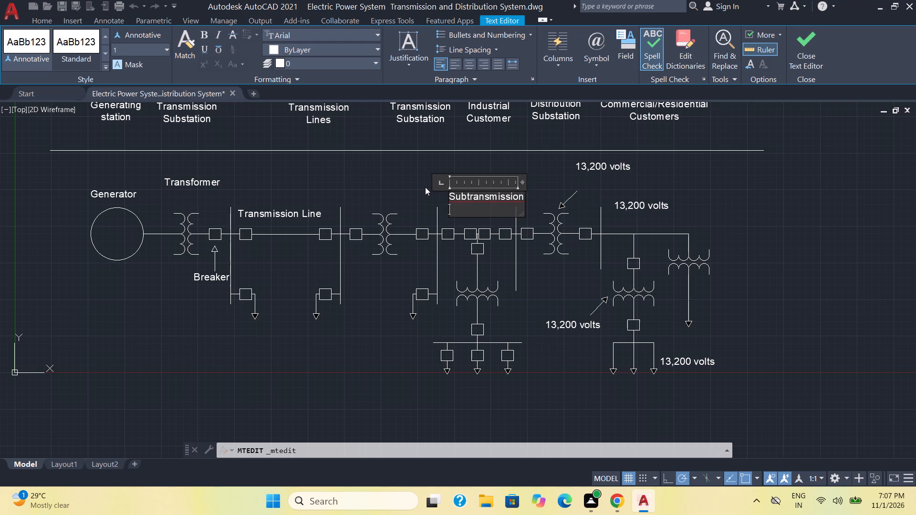
{"action": "key", "text": "shift+l"}
{"action": "key", "text": "i"}
{"action": "type", "text": "ne"}
Centre-align both lines of the "Subtransmission Line" label and finish editing the text.
{"action": "left_click_drag", "start_coordinate": [478, 211], "coordinate": [414, 190]}
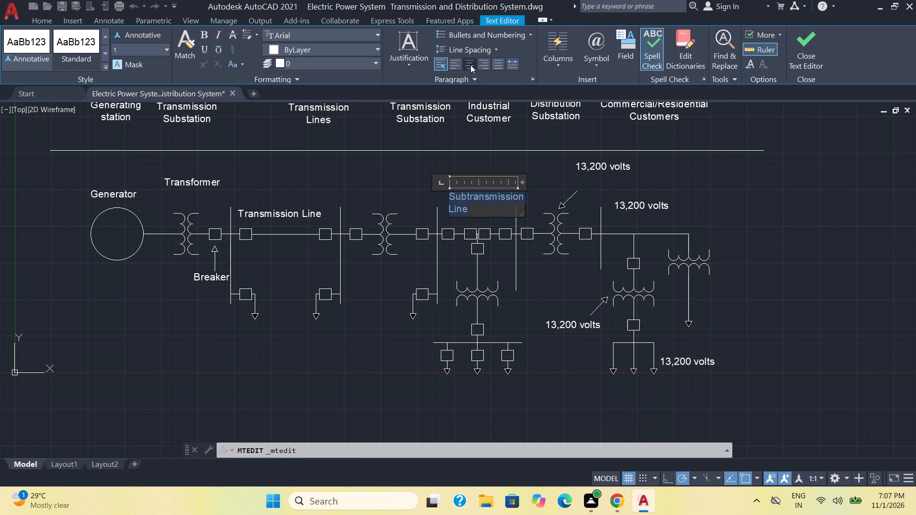
{"action": "left_click", "coordinate": [470, 65]}
{"action": "left_click", "coordinate": [417, 164]}
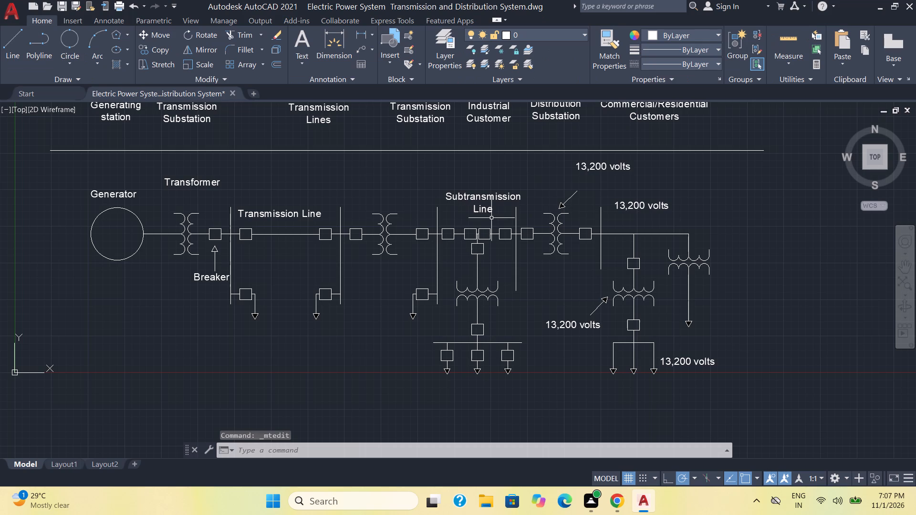
Move the "Subtransmission Line" label slightly down and toward the third bus line so it sits centred between the two bus lines.
{"action": "left_click", "coordinate": [481, 195]}
{"action": "left_click", "coordinate": [158, 32]}
{"action": "scroll", "coordinate": [479, 235], "scroll_direction": "up", "scroll_amount": 2}
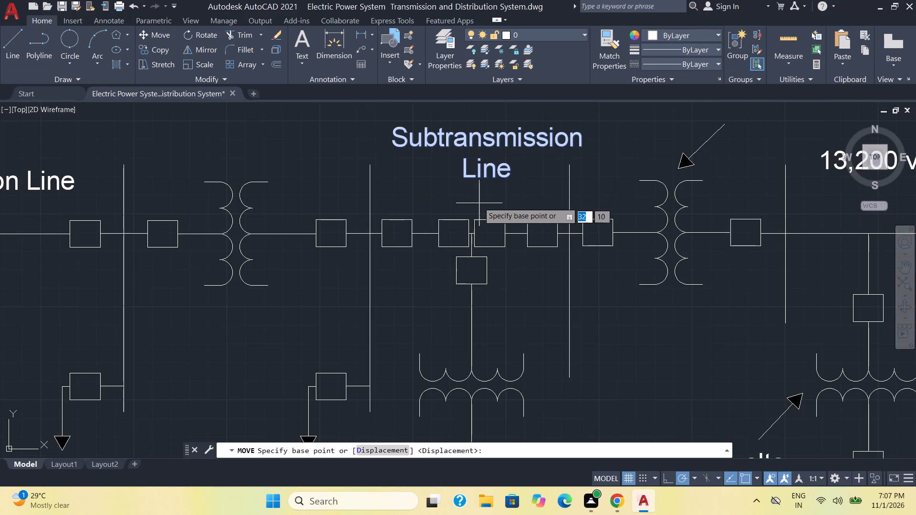
{"action": "left_click", "coordinate": [476, 146]}
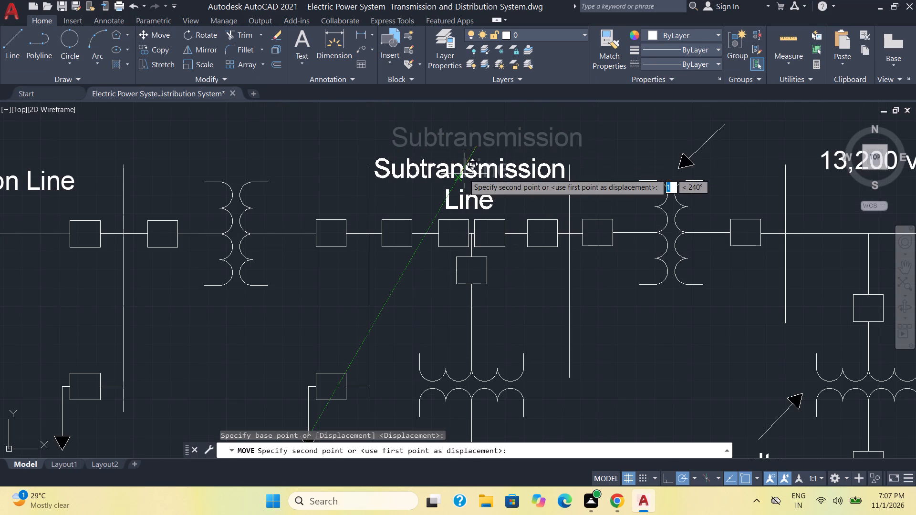
{"action": "left_click", "coordinate": [464, 174]}
Replace the "13,200 volts" label at the tail of the arrow pointing up at the lower transformer with "Distribution" and "Transformer" on two lines.
{"action": "scroll", "coordinate": [595, 284], "scroll_direction": "down", "scroll_amount": 2}
{"action": "middle_click_drag", "start_coordinate": [630, 318], "coordinate": [572, 283]}
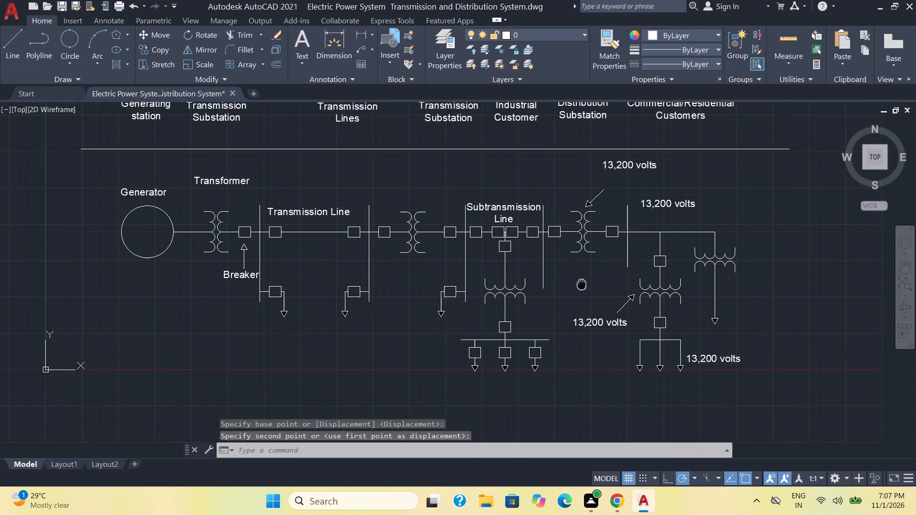
{"action": "middle_click_drag", "start_coordinate": [572, 283], "coordinate": [487, 275]}
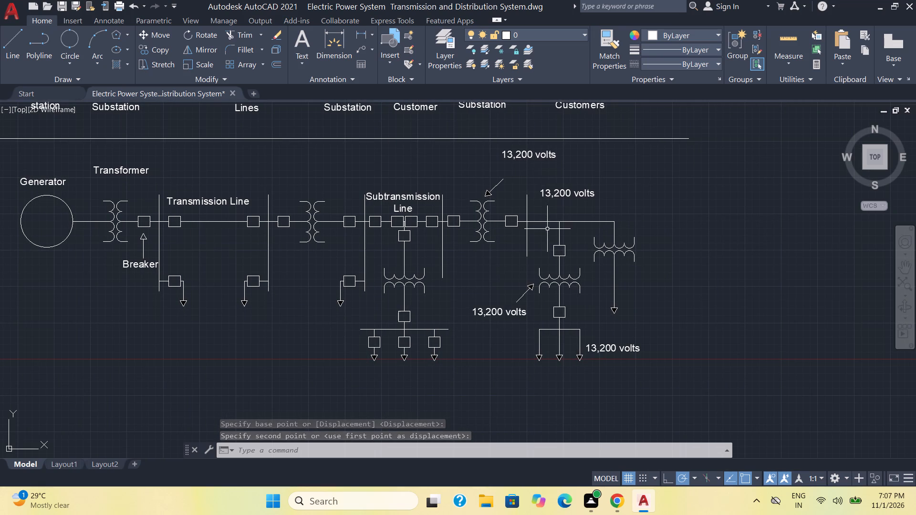
{"action": "double_click", "coordinate": [499, 313]}
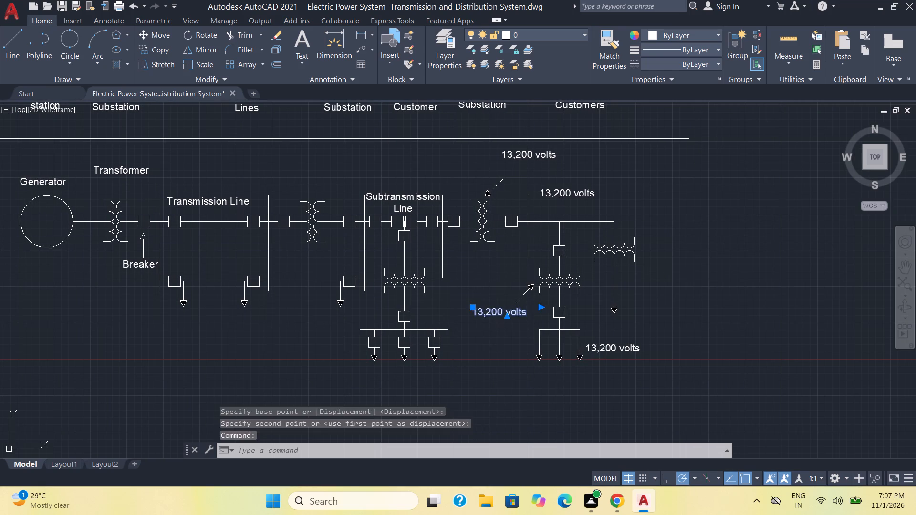
{"action": "left_click_drag", "start_coordinate": [529, 314], "coordinate": [428, 309]}
{"action": "key", "text": "shift+d"}
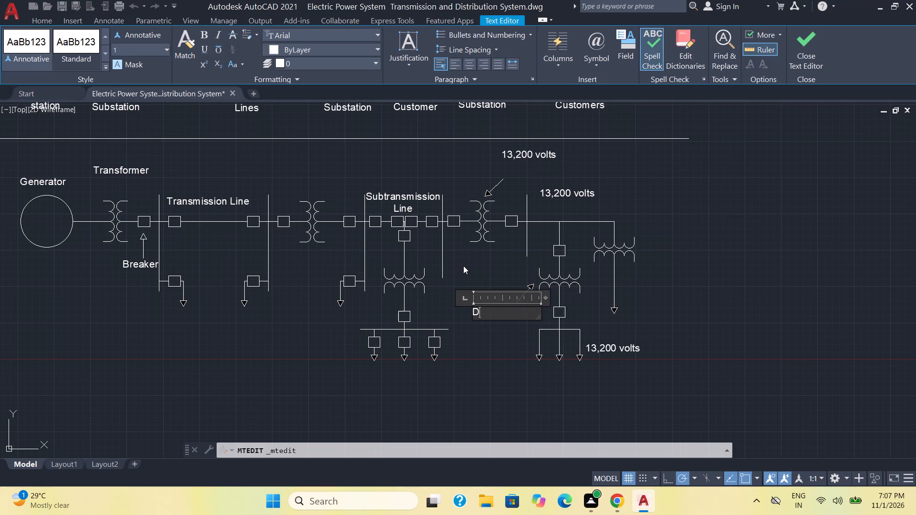
{"action": "key", "text": "i"}
{"action": "type", "text": "str"}
{"action": "key", "text": "i"}
{"action": "key", "text": "b"}
{"action": "key", "text": "u"}
{"action": "type", "text": "tio"}
{"action": "key", "text": "n"}
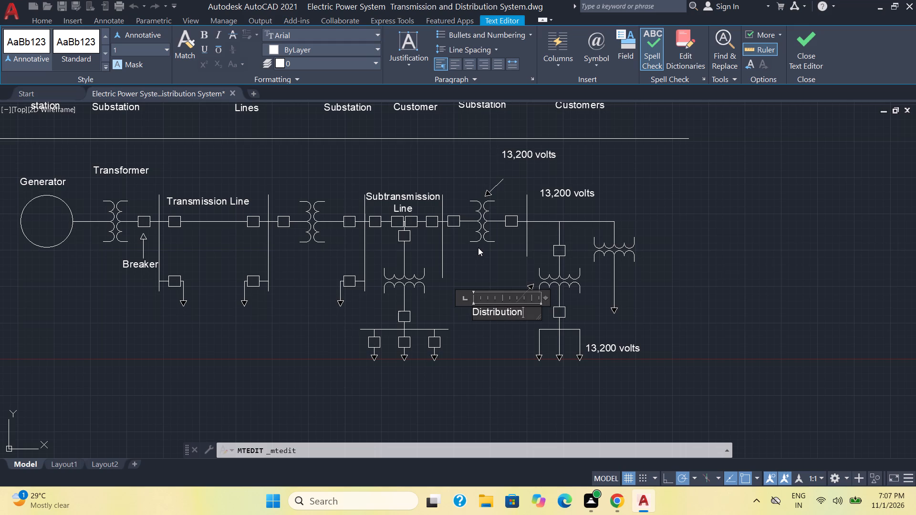
{"action": "key", "text": "Return"}
{"action": "type", "text": "Tr"}
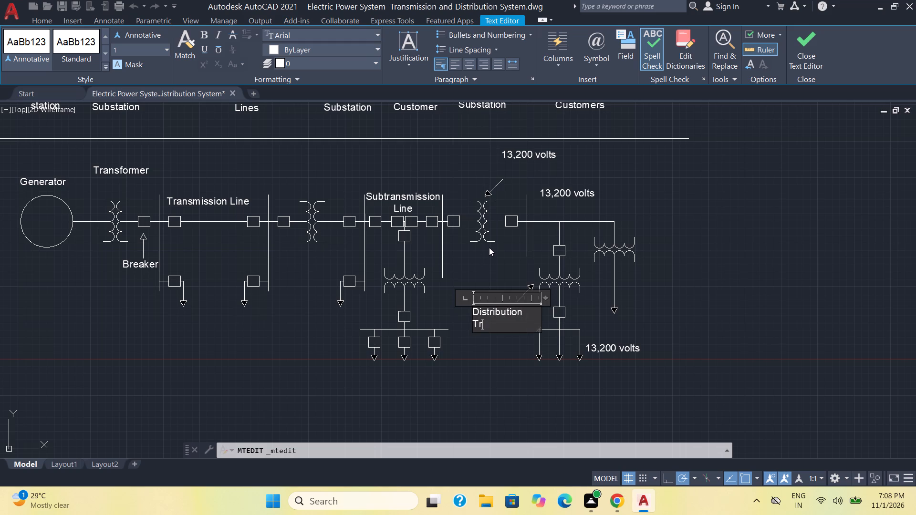
{"action": "type", "text": "ansfo"}
{"action": "key", "text": "r"}
{"action": "type", "text": "mer"}
Centre-align both lines of the "Distribution Transformer" label and finish editing the text.
{"action": "left_click_drag", "start_coordinate": [531, 325], "coordinate": [488, 317]}
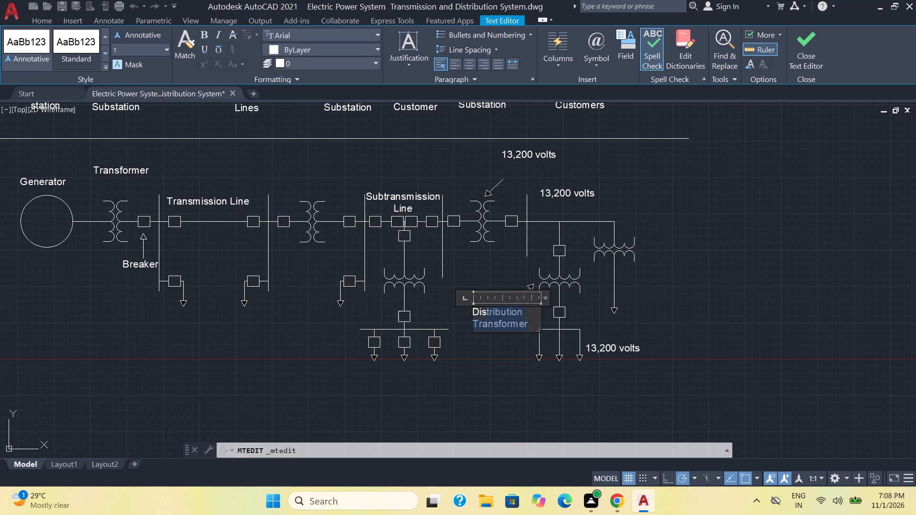
{"action": "left_click_drag", "start_coordinate": [488, 317], "coordinate": [456, 304]}
{"action": "left_click", "coordinate": [470, 67]}
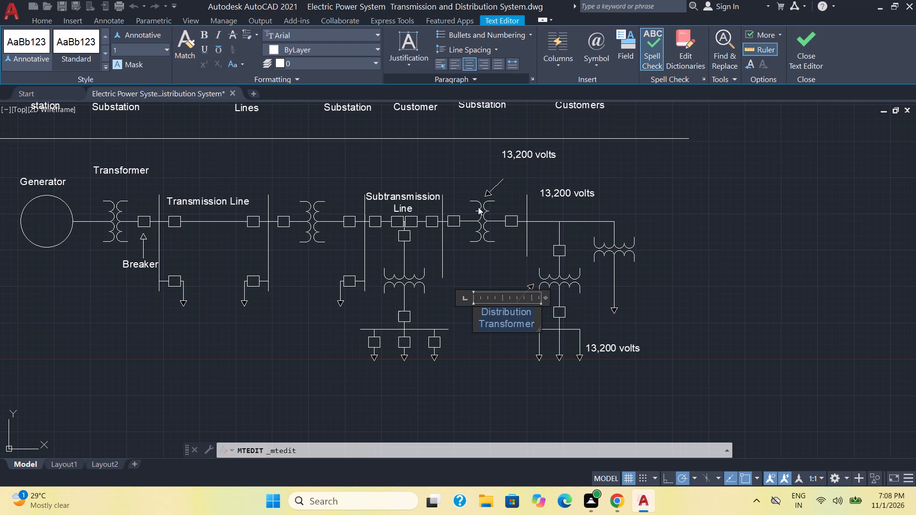
{"action": "key", "text": "Escape"}
{"action": "left_click", "coordinate": [583, 187]}
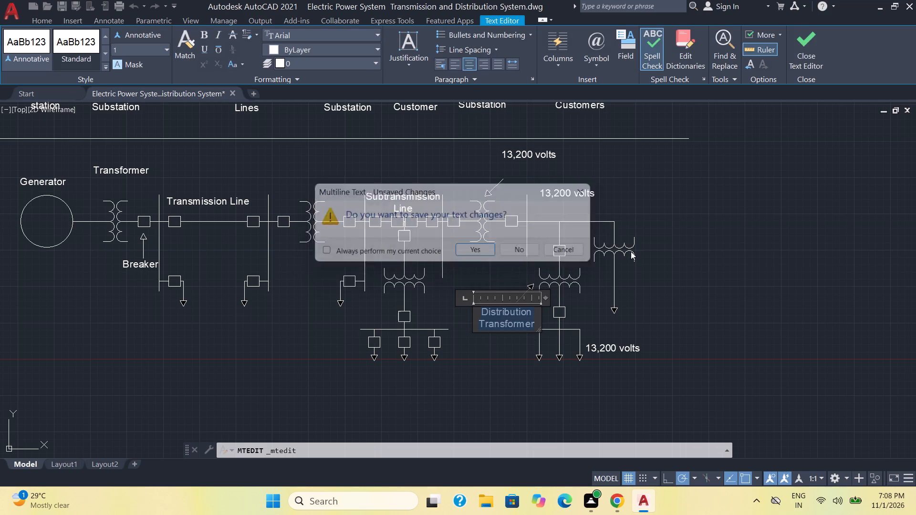
{"action": "left_click", "coordinate": [674, 342]}
Move the "Distribution Transformer" label slightly up and away from the transformer, below the arrow's tail.
{"action": "left_click", "coordinate": [509, 321]}
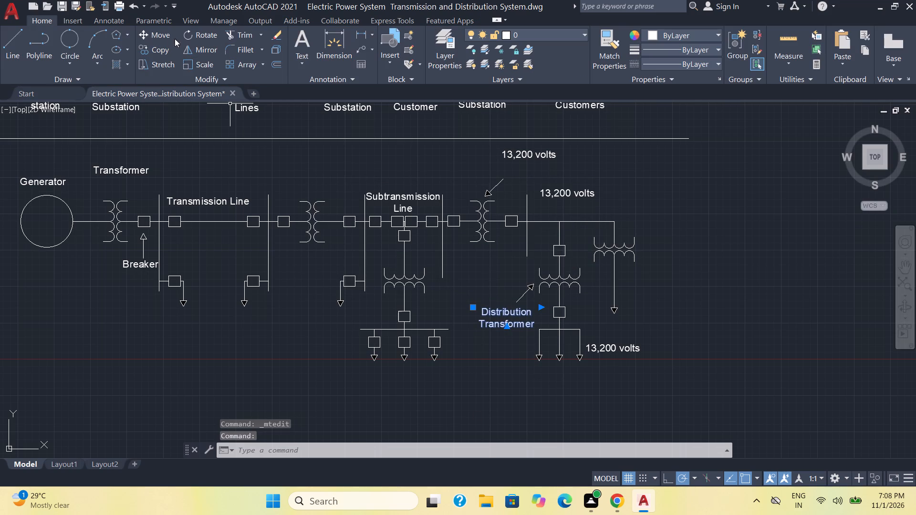
{"action": "left_click", "coordinate": [154, 34]}
{"action": "scroll", "coordinate": [467, 367], "scroll_direction": "up", "scroll_amount": 1}
{"action": "left_click", "coordinate": [534, 279]}
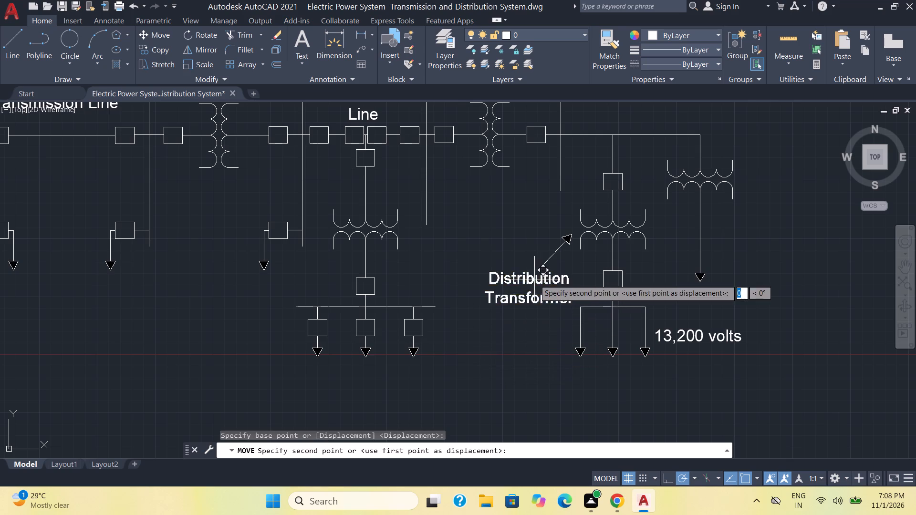
{"action": "scroll", "coordinate": [514, 283], "scroll_direction": "up", "scroll_amount": 4}
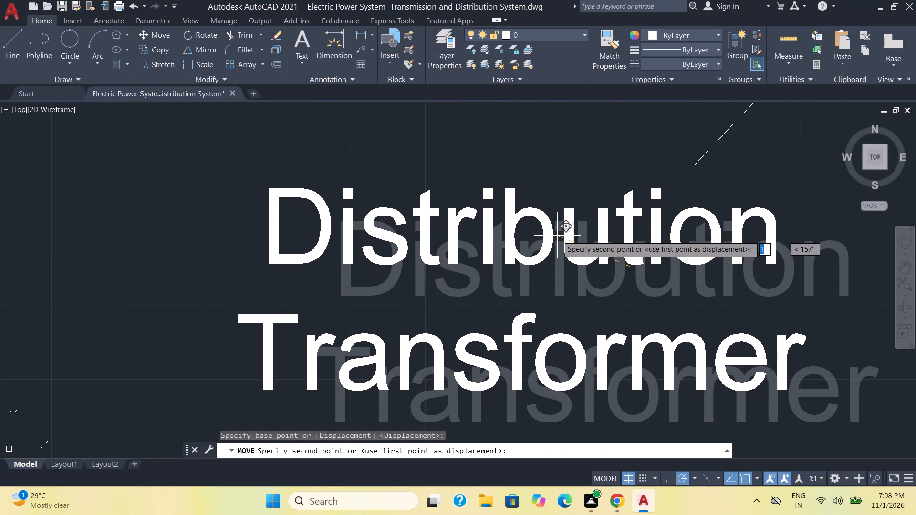
{"action": "left_click", "coordinate": [557, 236]}
Replace the wording of the "13,200 volts" label beside the three downward arrows under the distribution transformer with "Loads".
{"action": "scroll", "coordinate": [572, 283], "scroll_direction": "down", "scroll_amount": 4}
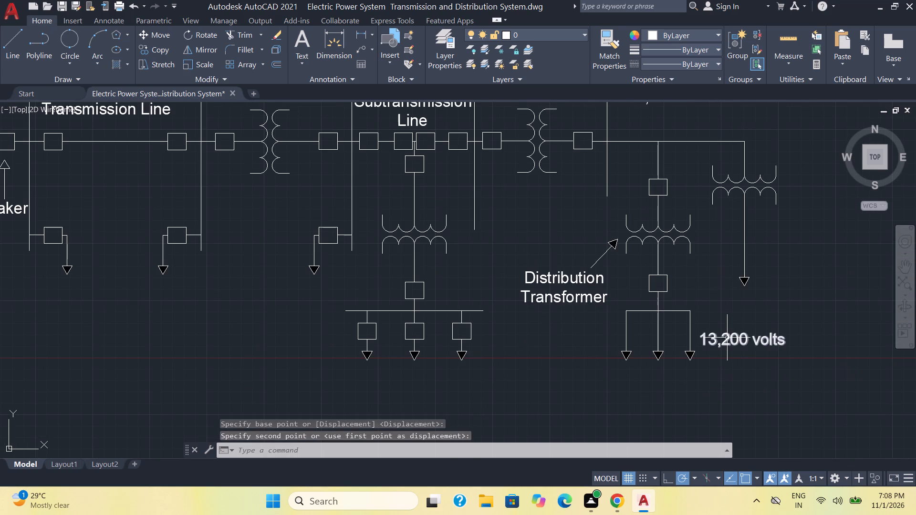
{"action": "double_click", "coordinate": [755, 342]}
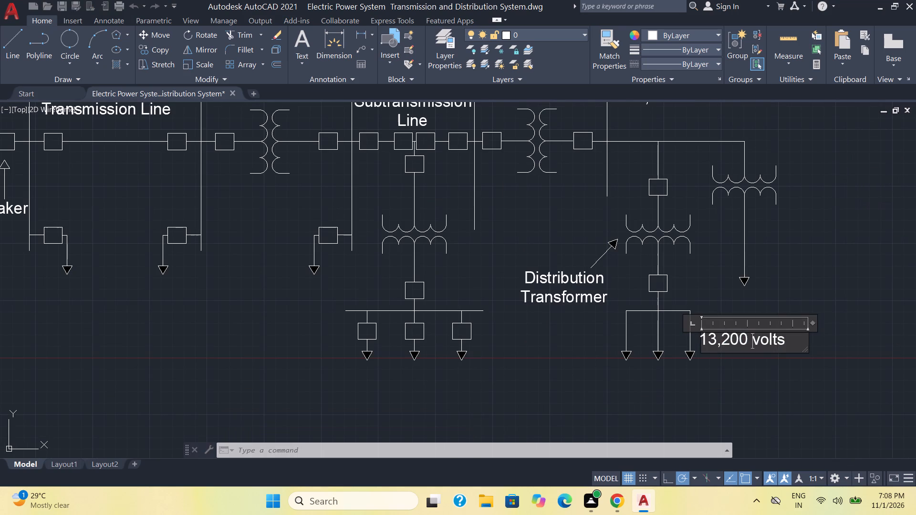
{"action": "left_click_drag", "start_coordinate": [794, 340], "coordinate": [677, 334]}
{"action": "key", "text": "shift+l"}
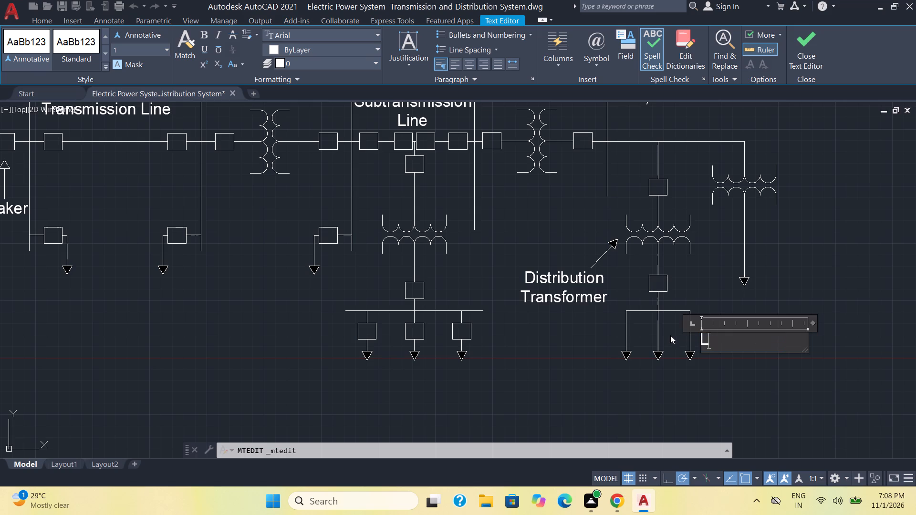
{"action": "key", "text": "p"}
{"action": "key", "text": "BackSpace"}
{"action": "key", "text": "o"}
{"action": "type", "text": "ads"}
{"action": "left_click", "coordinate": [743, 409]}
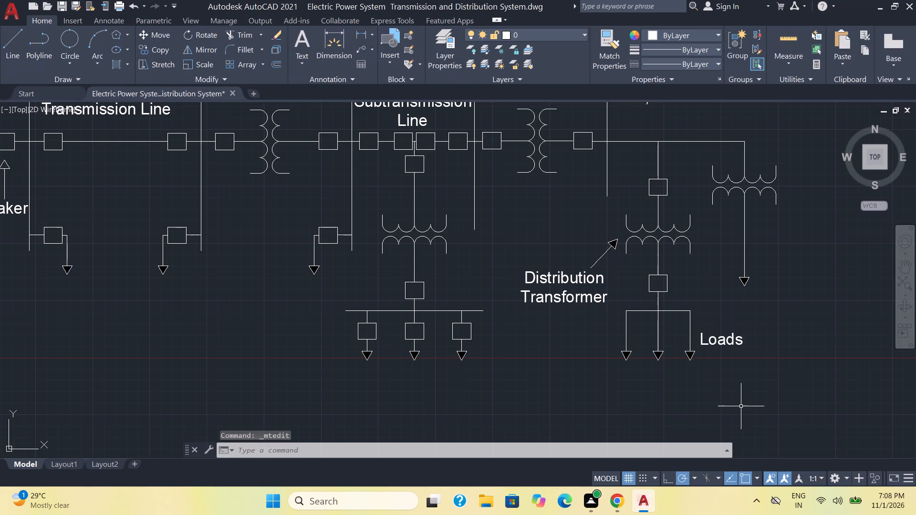
Replace the "13,200 volts" label above the distribution bus with "Distribution Line" and widen its text box to fit one line.
{"action": "scroll", "coordinate": [749, 309], "scroll_direction": "down", "scroll_amount": 1}
{"action": "middle_click_drag", "start_coordinate": [752, 307], "coordinate": [630, 385]}
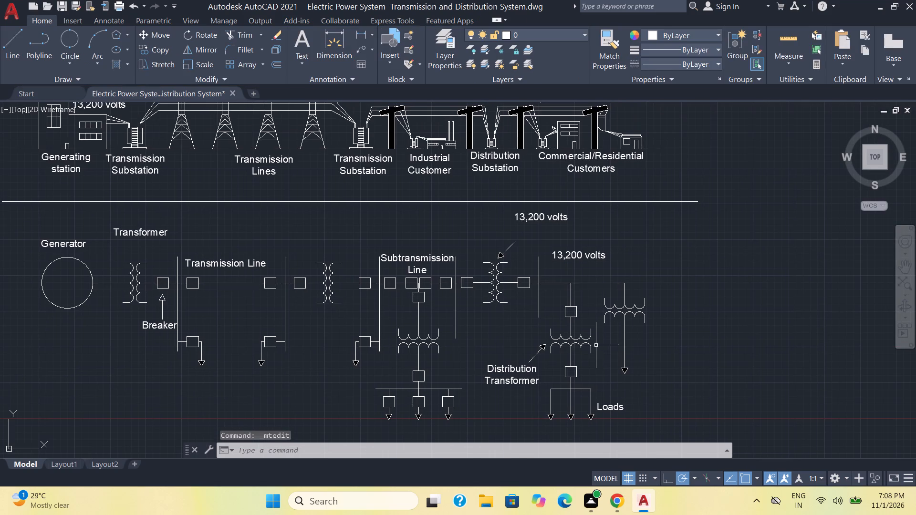
{"action": "scroll", "coordinate": [584, 297], "scroll_direction": "up", "scroll_amount": 2}
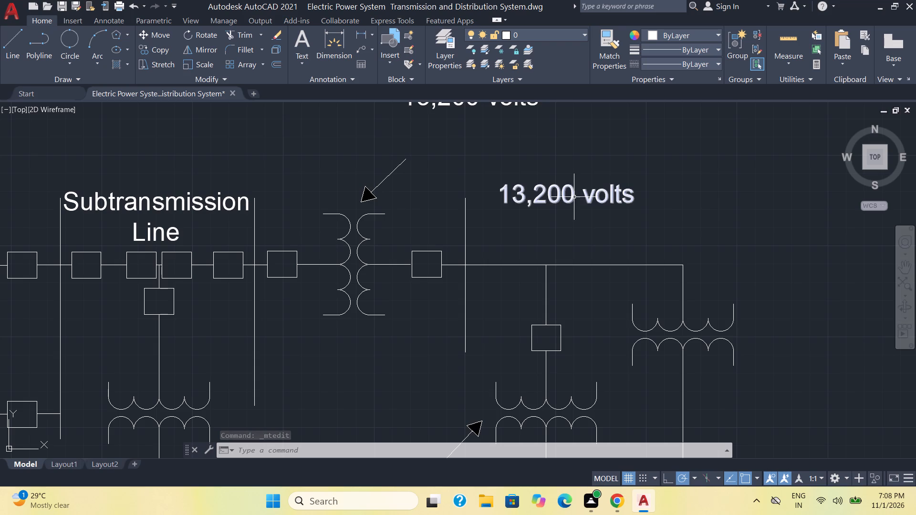
{"action": "double_click", "coordinate": [574, 197]}
{"action": "left_click_drag", "start_coordinate": [651, 196], "coordinate": [468, 200]}
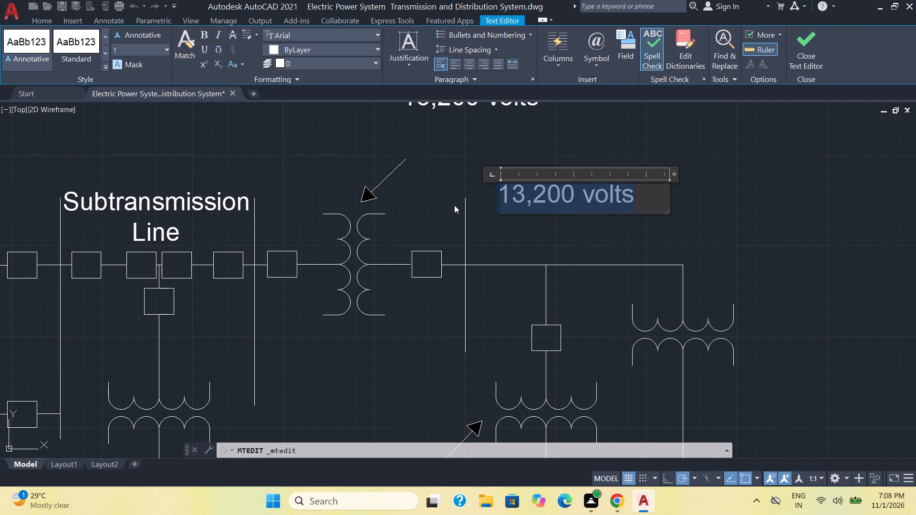
{"action": "key", "text": "shift+d"}
{"action": "key", "text": "i"}
{"action": "type", "text": "sr"}
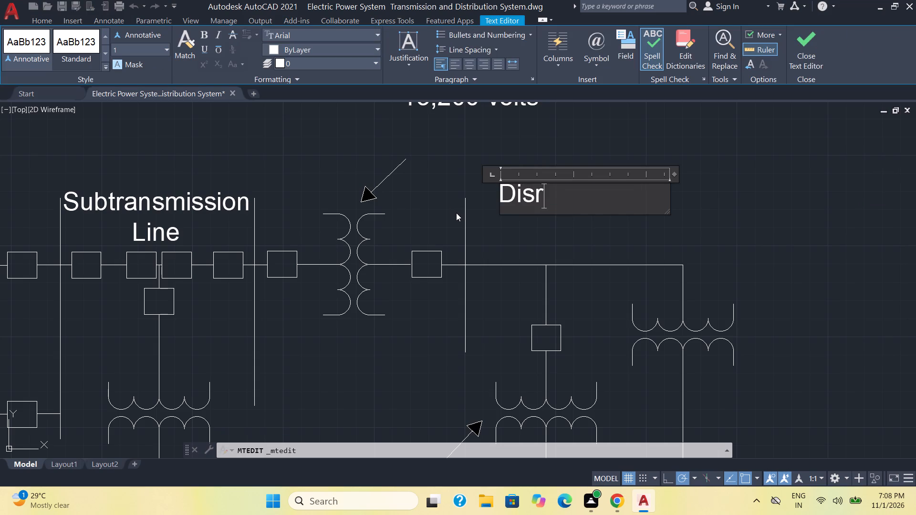
{"action": "key", "text": "BackSpace"}
{"action": "type", "text": "tributio"}
{"action": "type", "text": "n"}
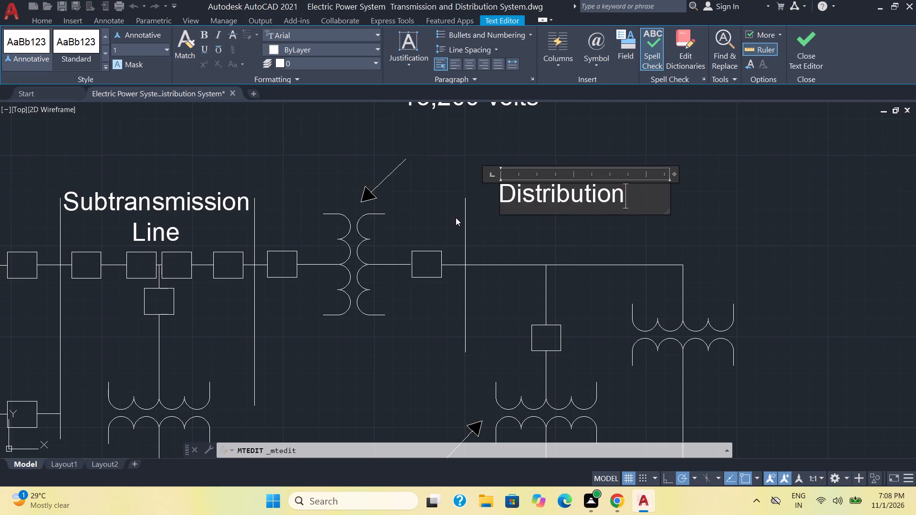
{"action": "key", "text": "space"}
{"action": "type", "text": "Line"}
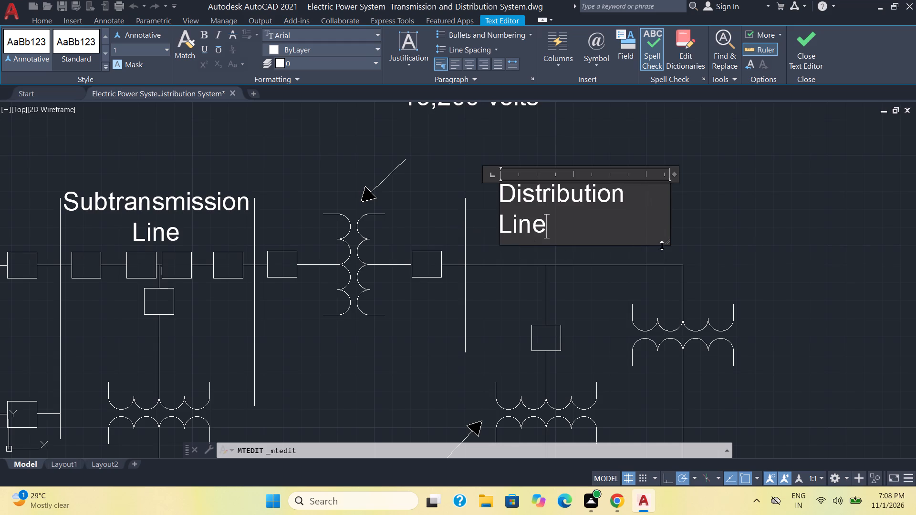
{"action": "left_click_drag", "start_coordinate": [669, 245], "coordinate": [691, 231]}
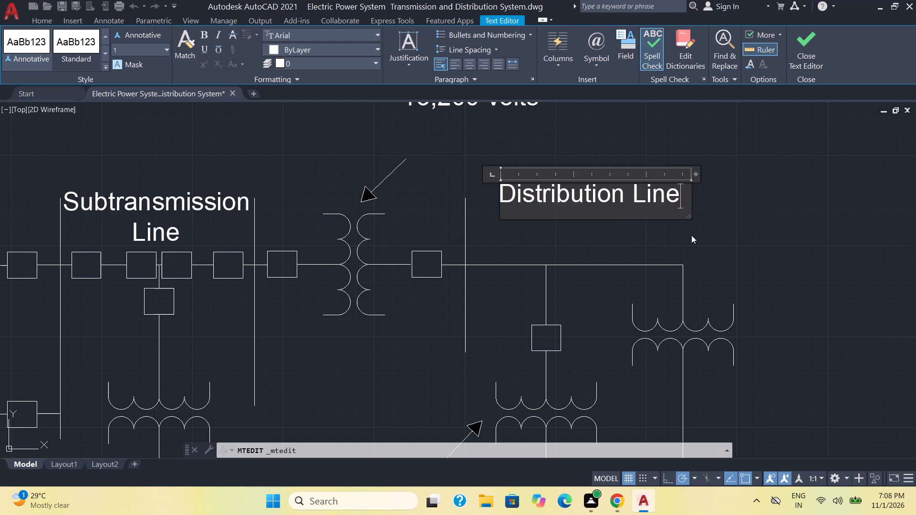
{"action": "left_click", "coordinate": [691, 235]}
Replace the "13,200 volts" label above the arrow to the upper-right transformer with "Distribution", "Sub station" and "Transformer" on three lines.
{"action": "scroll", "coordinate": [545, 166], "scroll_direction": "down", "scroll_amount": 1}
{"action": "middle_click_drag", "start_coordinate": [545, 165], "coordinate": [573, 218]}
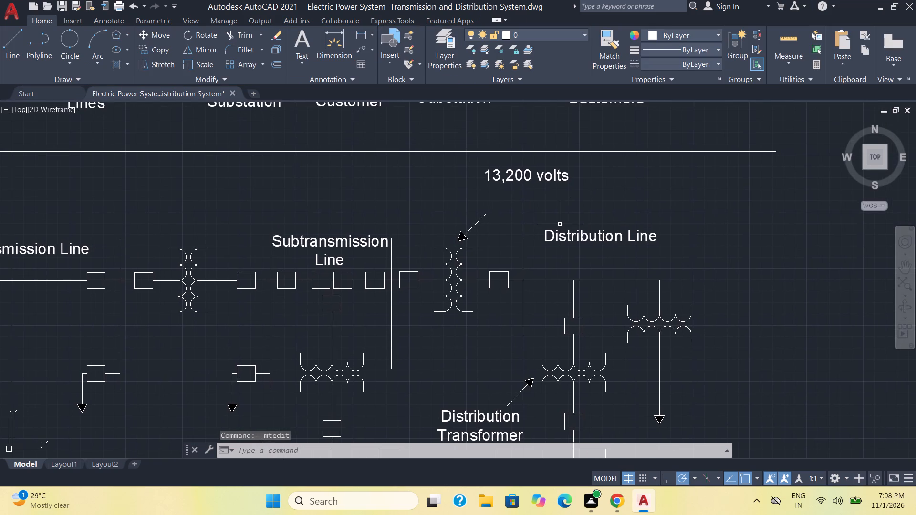
{"action": "double_click", "coordinate": [515, 174]}
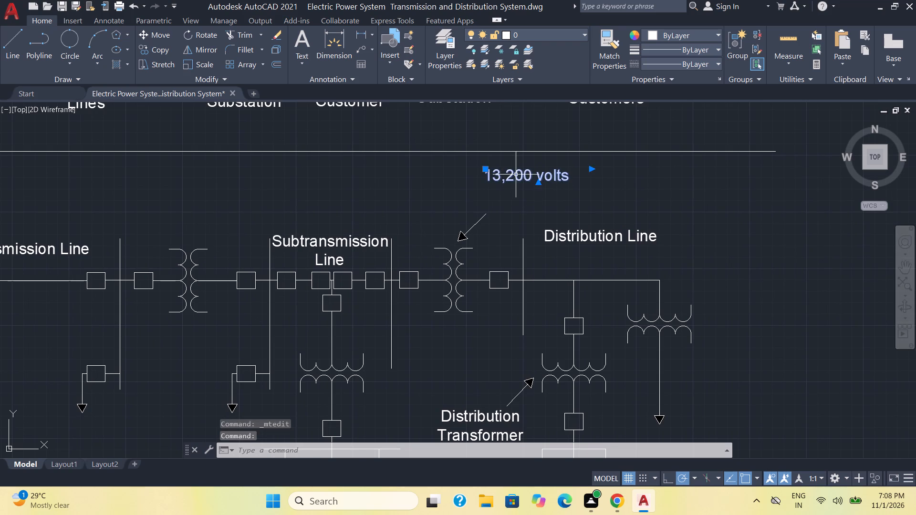
{"action": "left_click_drag", "start_coordinate": [579, 174], "coordinate": [458, 172]}
{"action": "key", "text": "shift+d"}
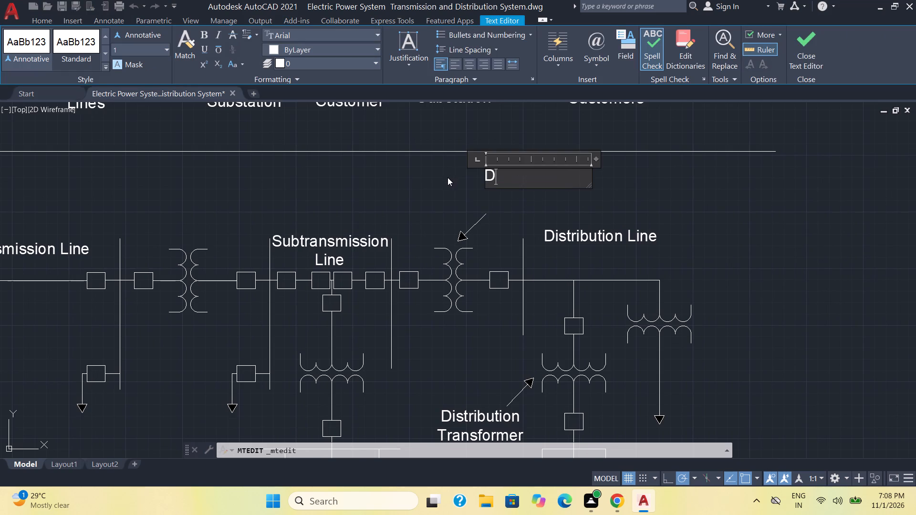
{"action": "key", "text": "i"}
{"action": "type", "text": "stri"}
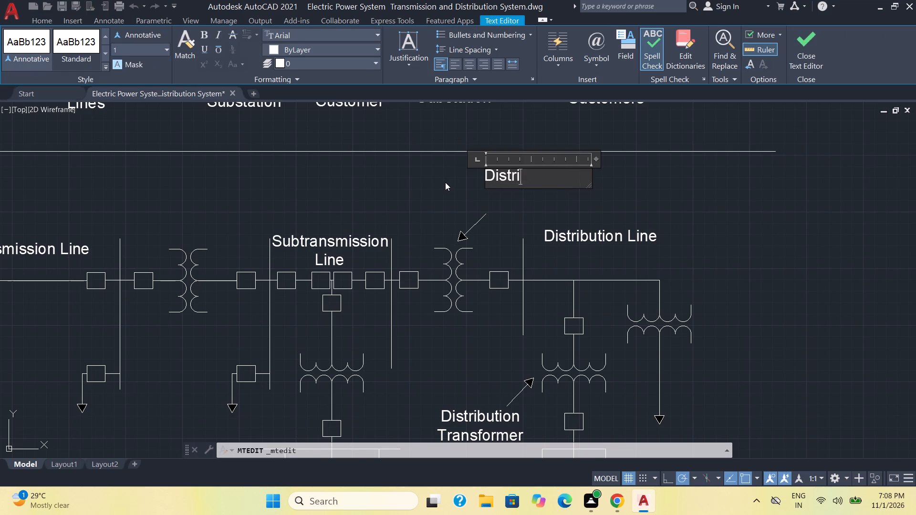
{"action": "type", "text": "butio"}
{"action": "key", "text": "n"}
{"action": "key", "text": "Return"}
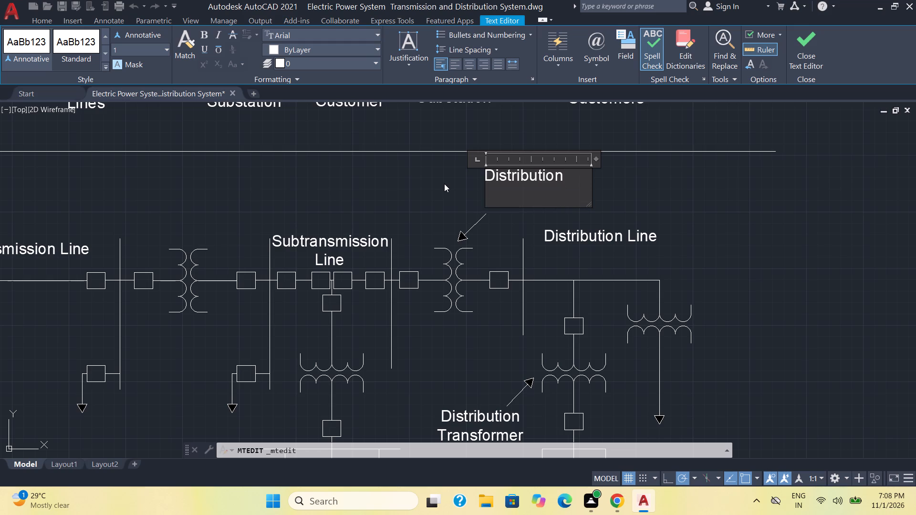
{"action": "type", "text": "Su"}
{"action": "type", "text": "b st"}
{"action": "type", "text": "atu"}
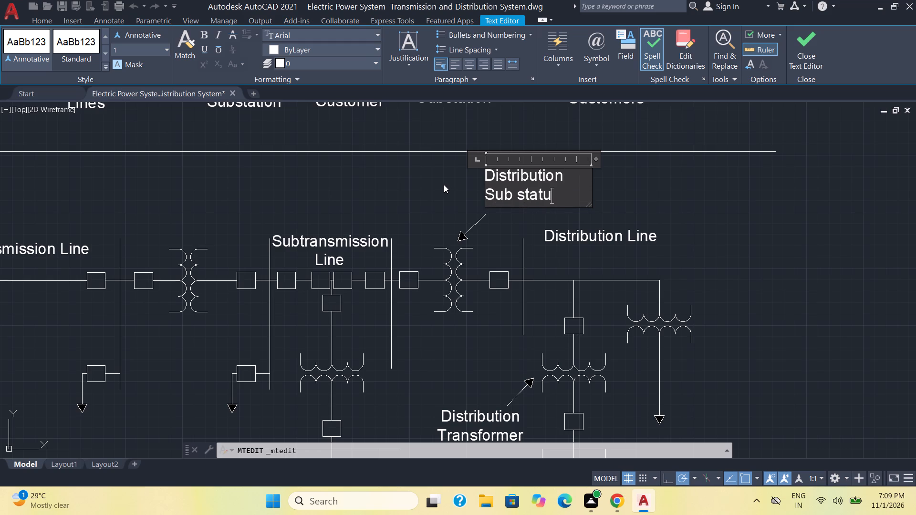
{"action": "key", "text": "BackSpace"}
{"action": "type", "text": "ion"}
{"action": "key", "text": "Return"}
{"action": "type", "text": "Transfi"}
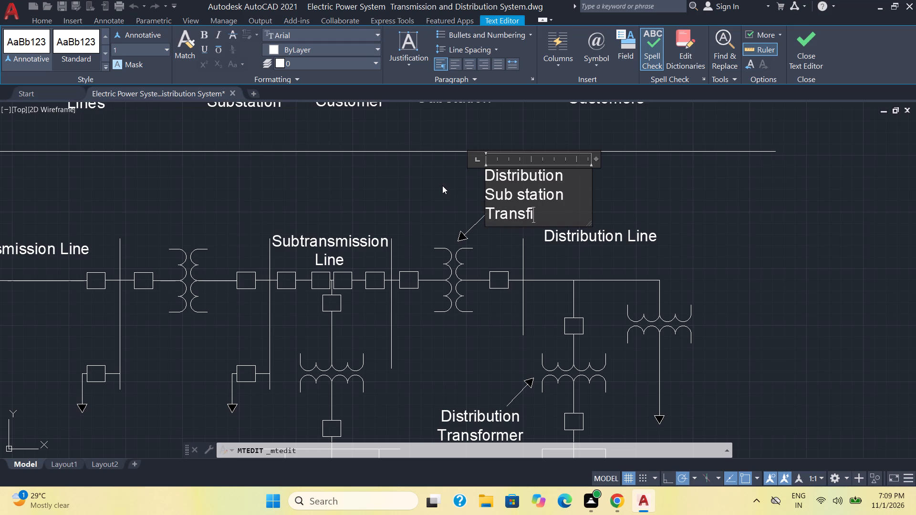
{"action": "key", "text": "BackSpace"}
{"action": "type", "text": "orm"}
{"action": "type", "text": "er"}
Centre-align all three lines of the "Distribution Sub station Transformer" label and finish editing the text.
{"action": "left_click_drag", "start_coordinate": [582, 214], "coordinate": [467, 180]}
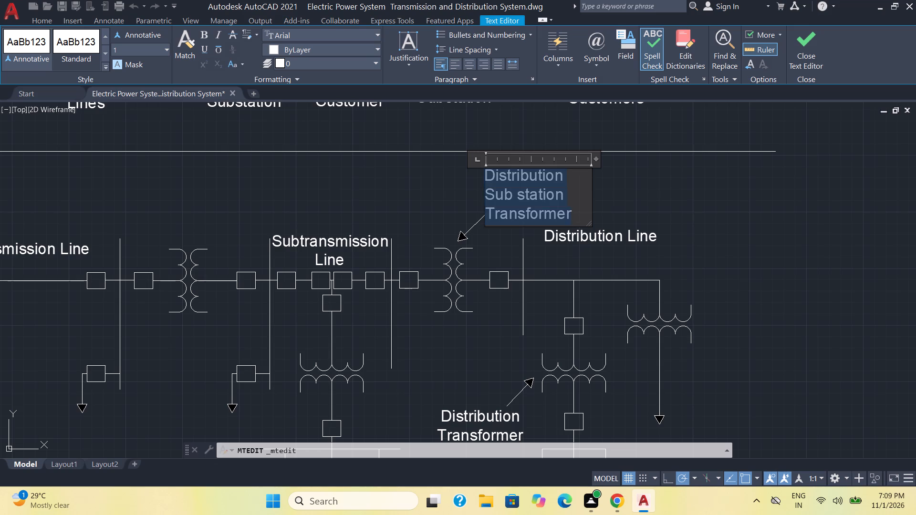
{"action": "left_click_drag", "start_coordinate": [467, 180], "coordinate": [467, 170]}
{"action": "left_click", "coordinate": [468, 65]}
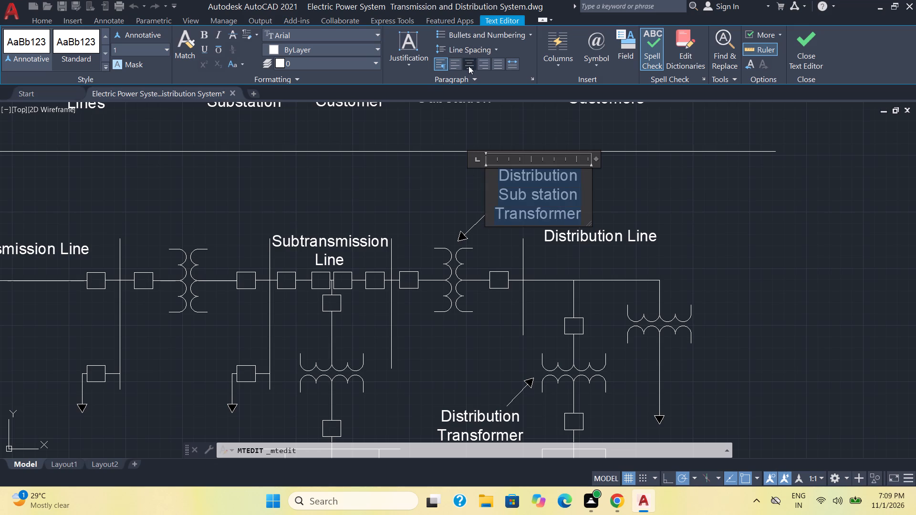
{"action": "left_click", "coordinate": [429, 175]}
Move the "Distribution Sub station Transformer" label slightly up and towards the transformer, just above the pointer arrow's tail.
{"action": "left_click", "coordinate": [527, 201]}
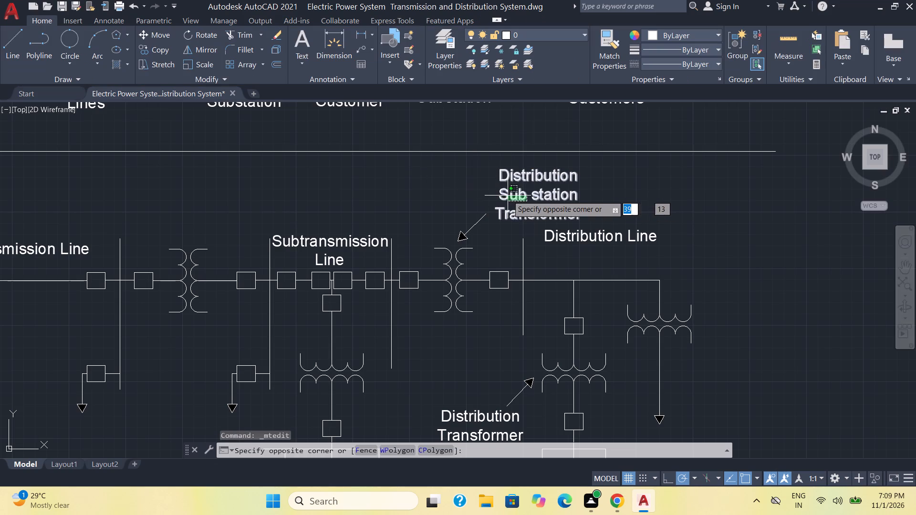
{"action": "left_click", "coordinate": [508, 196]}
{"action": "left_click", "coordinate": [150, 33]}
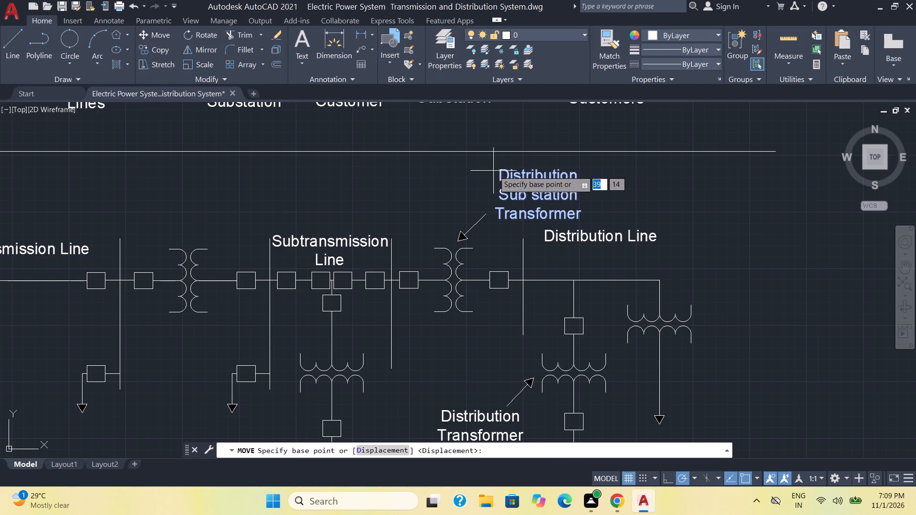
{"action": "left_click", "coordinate": [531, 185]}
{"action": "scroll", "coordinate": [520, 183], "scroll_direction": "up", "scroll_amount": 3}
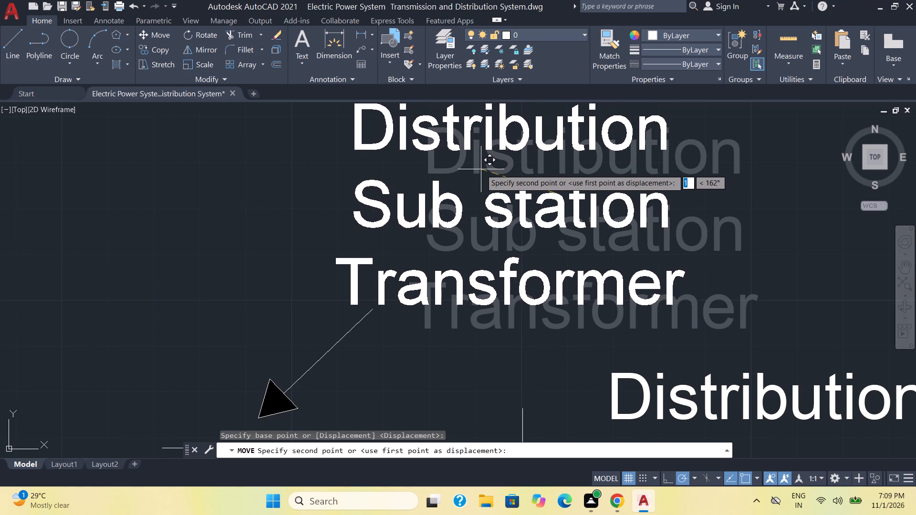
{"action": "left_click", "coordinate": [411, 163]}
Save the drawing with the reworded one-line diagram labels.
{"action": "scroll", "coordinate": [474, 263], "scroll_direction": "down", "scroll_amount": 3}
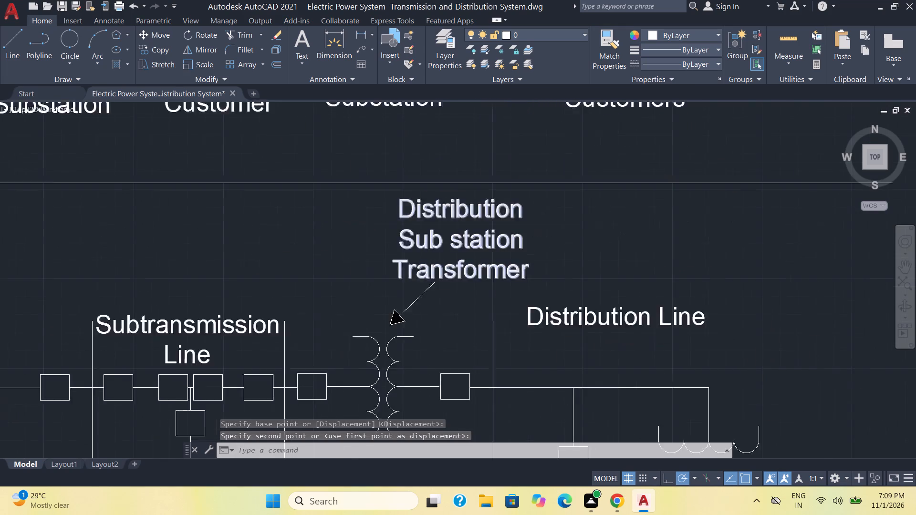
{"action": "scroll", "coordinate": [605, 291], "scroll_direction": "down", "scroll_amount": 1}
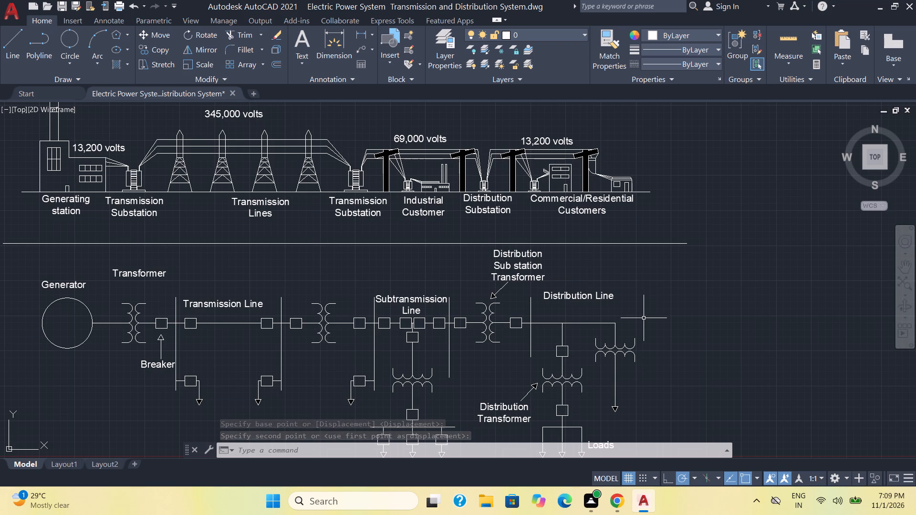
{"action": "key", "text": "ctrl+s"}
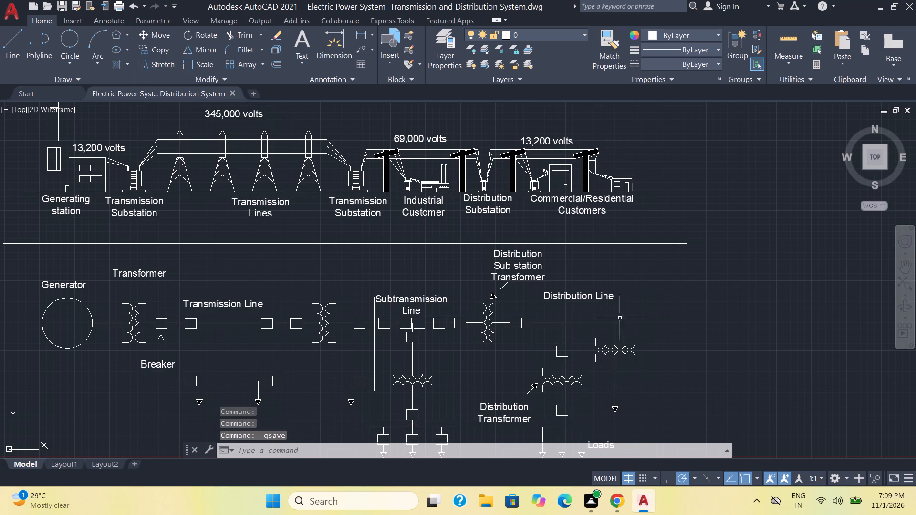
Fill the arrowhead above the "Breaker" label with a solid hatch in colour 0,0,0.
{"action": "middle_click_drag", "start_coordinate": [603, 295], "coordinate": [748, 189]}
{"action": "scroll", "coordinate": [334, 267], "scroll_direction": "up", "scroll_amount": 3}
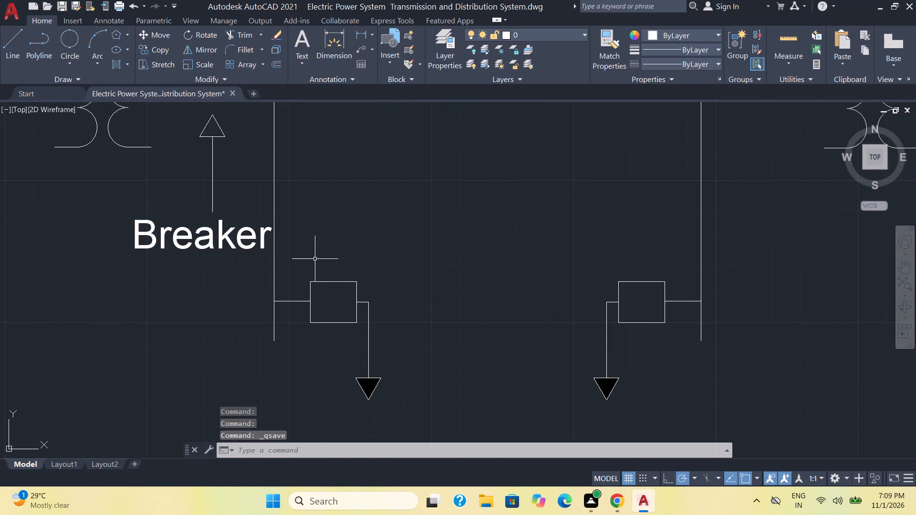
{"action": "middle_click_drag", "start_coordinate": [348, 224], "coordinate": [414, 283]}
{"action": "left_click", "coordinate": [114, 66]}
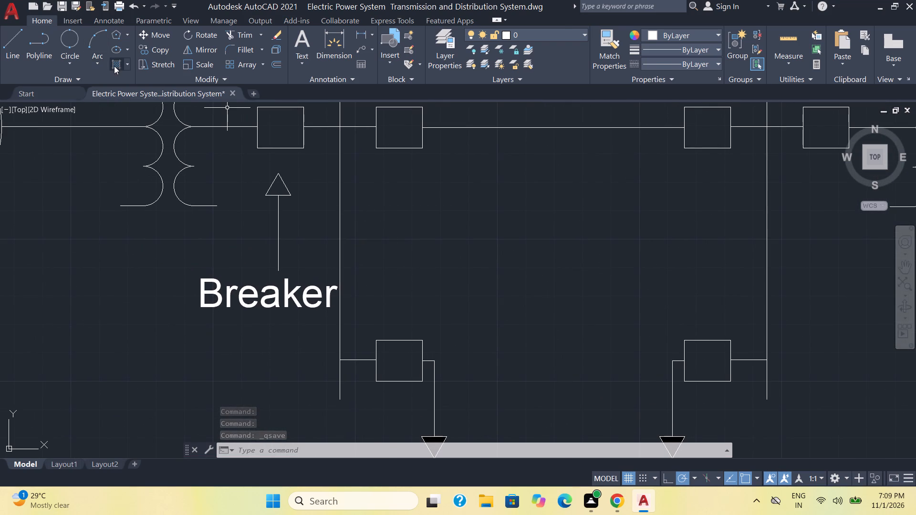
{"action": "left_click", "coordinate": [279, 189]}
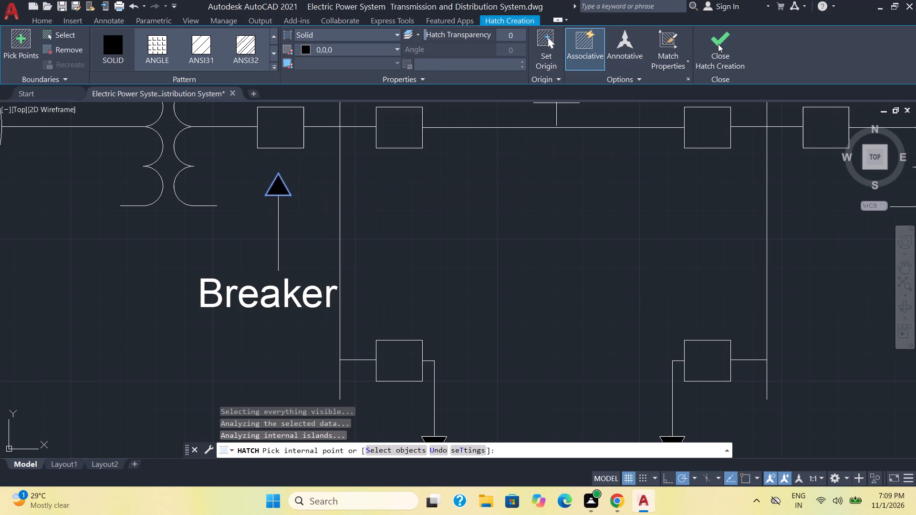
{"action": "left_click", "coordinate": [718, 44]}
Save the drawing with the filled Breaker arrowhead.
{"action": "scroll", "coordinate": [539, 253], "scroll_direction": "down", "scroll_amount": 2}
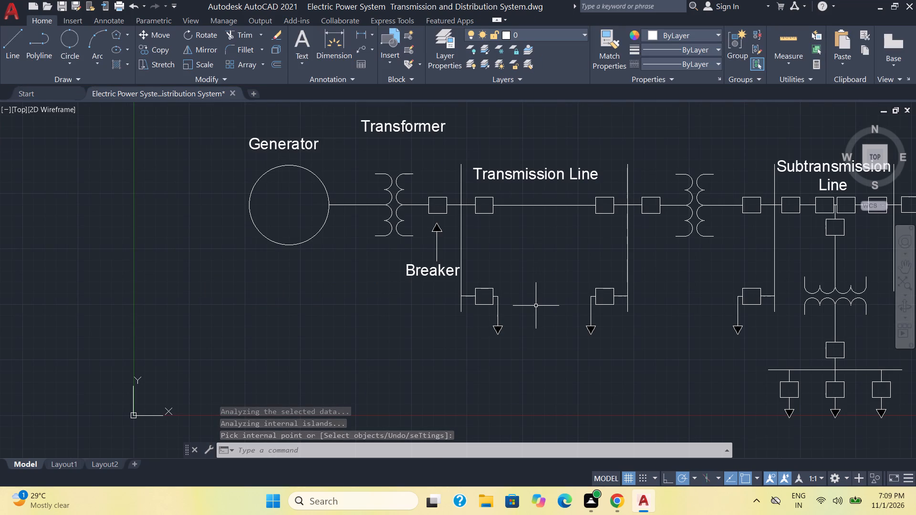
{"action": "key", "text": "ctrl+s"}
Move the whole drawing, pictorial view and one-line diagram together, up and to the right, farther from the origin.
{"action": "scroll", "coordinate": [542, 335], "scroll_direction": "down", "scroll_amount": 1}
{"action": "middle_click_drag", "start_coordinate": [558, 351], "coordinate": [409, 371]}
{"action": "scroll", "coordinate": [451, 356], "scroll_direction": "down", "scroll_amount": 1}
{"action": "scroll", "coordinate": [471, 350], "scroll_direction": "up", "scroll_amount": 1}
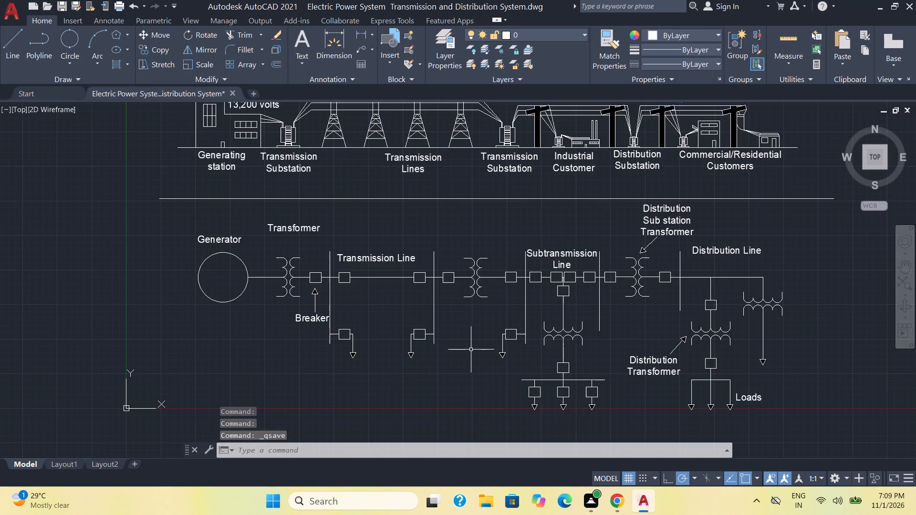
{"action": "scroll", "coordinate": [474, 350], "scroll_direction": "down", "scroll_amount": 1}
{"action": "scroll", "coordinate": [474, 350], "scroll_direction": "up", "scroll_amount": 1}
{"action": "middle_click_drag", "start_coordinate": [474, 350], "coordinate": [463, 359]}
{"action": "scroll", "coordinate": [820, 379], "scroll_direction": "down", "scroll_amount": 2}
{"action": "left_click", "coordinate": [820, 402]}
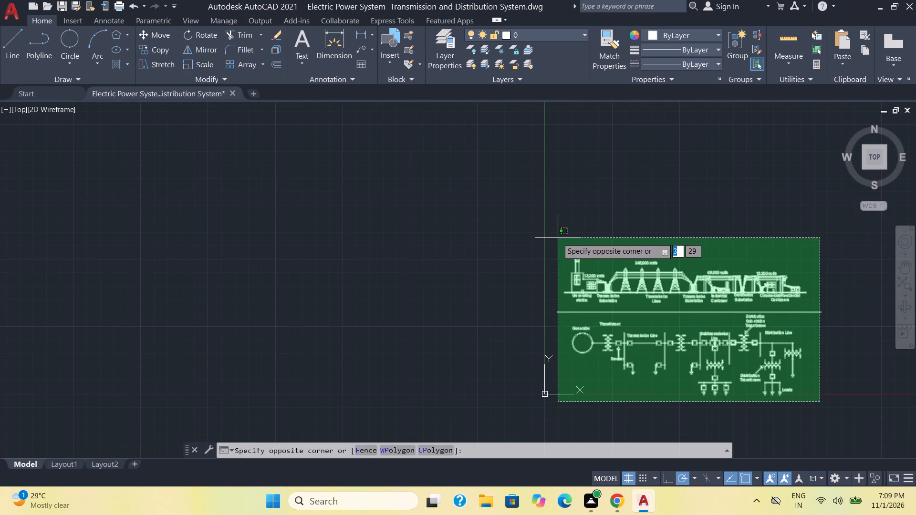
{"action": "left_click", "coordinate": [542, 240]}
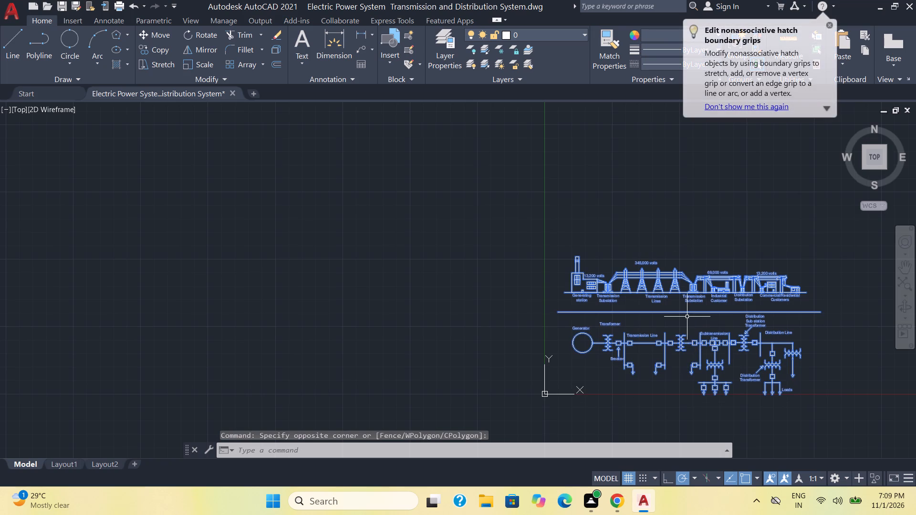
{"action": "left_click", "coordinate": [146, 39]}
{"action": "left_click", "coordinate": [700, 328]}
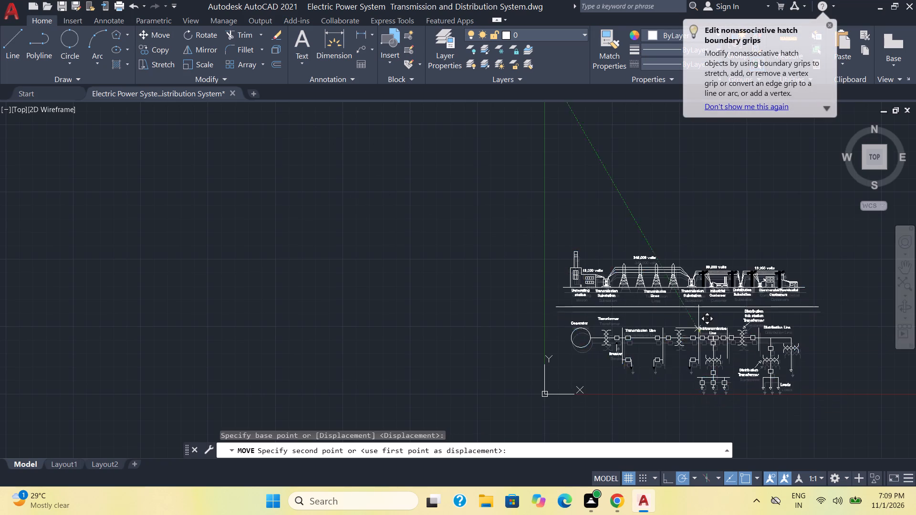
{"action": "middle_click_drag", "start_coordinate": [420, 334], "coordinate": [794, 236]}
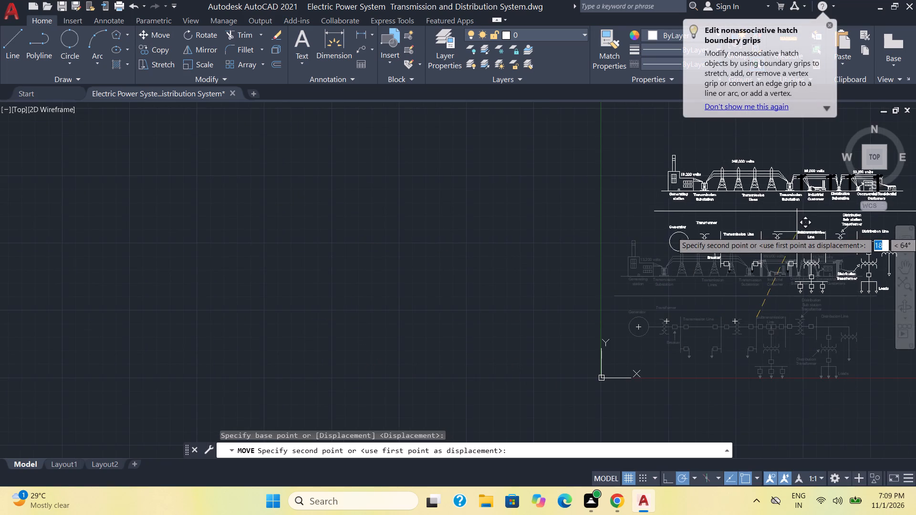
{"action": "middle_click_drag", "start_coordinate": [798, 232], "coordinate": [9, 260]}
{"action": "middle_click_drag", "start_coordinate": [531, 269], "coordinate": [167, 227]}
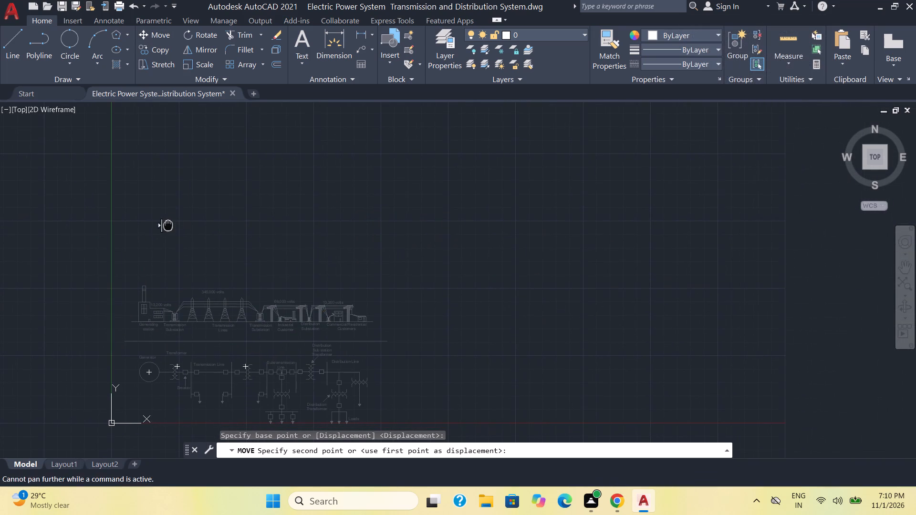
{"action": "middle_click_drag", "start_coordinate": [167, 227], "coordinate": [167, 229]}
{"action": "middle_click_drag", "start_coordinate": [375, 255], "coordinate": [163, 278]}
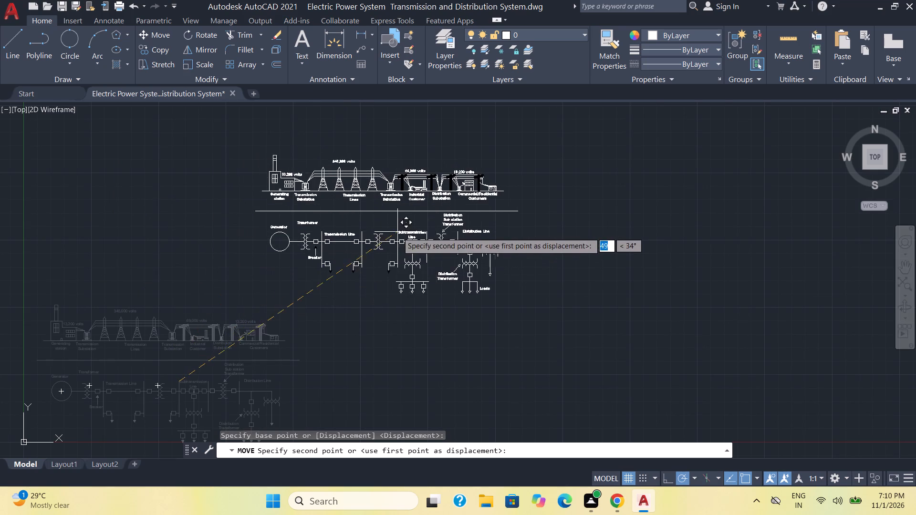
{"action": "left_click", "coordinate": [439, 250]}
Save the drawing with the whole layout repositioned.
{"action": "scroll", "coordinate": [438, 259], "scroll_direction": "up", "scroll_amount": 1}
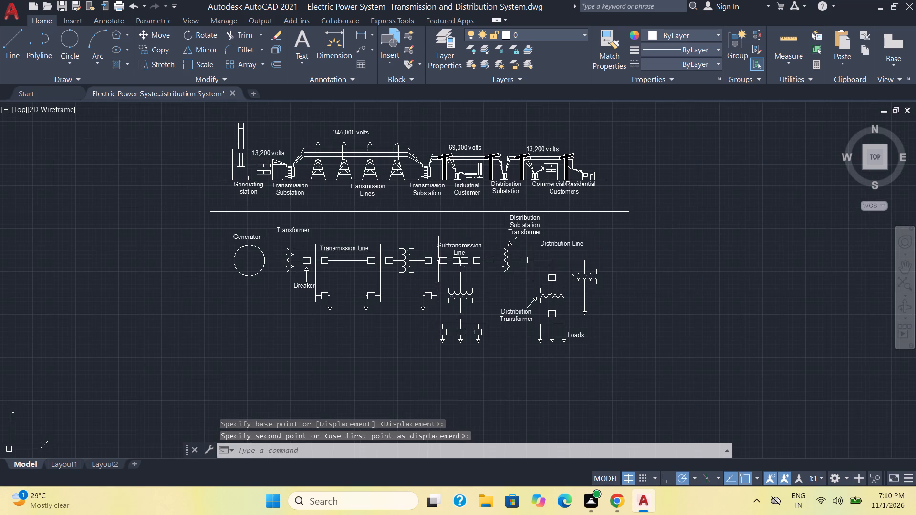
{"action": "middle_click_drag", "start_coordinate": [436, 230], "coordinate": [442, 247]}
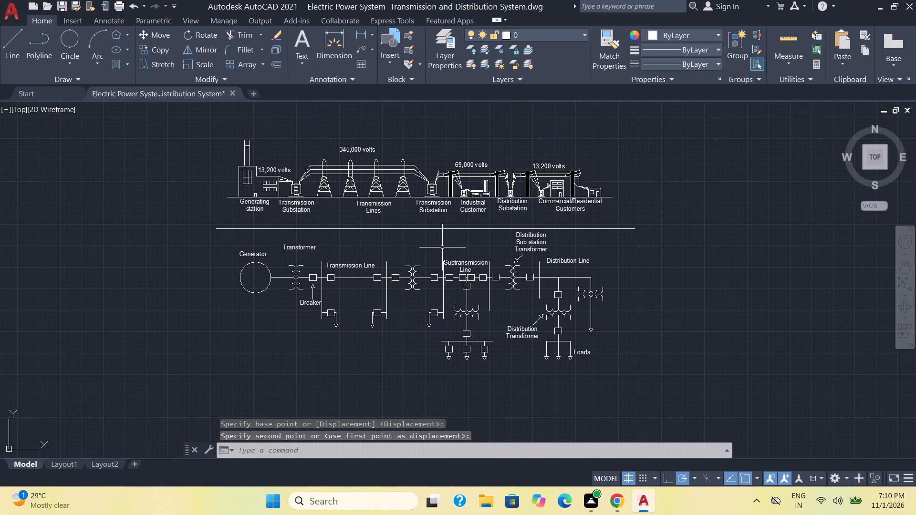
{"action": "scroll", "coordinate": [442, 247], "scroll_direction": "up", "scroll_amount": 1}
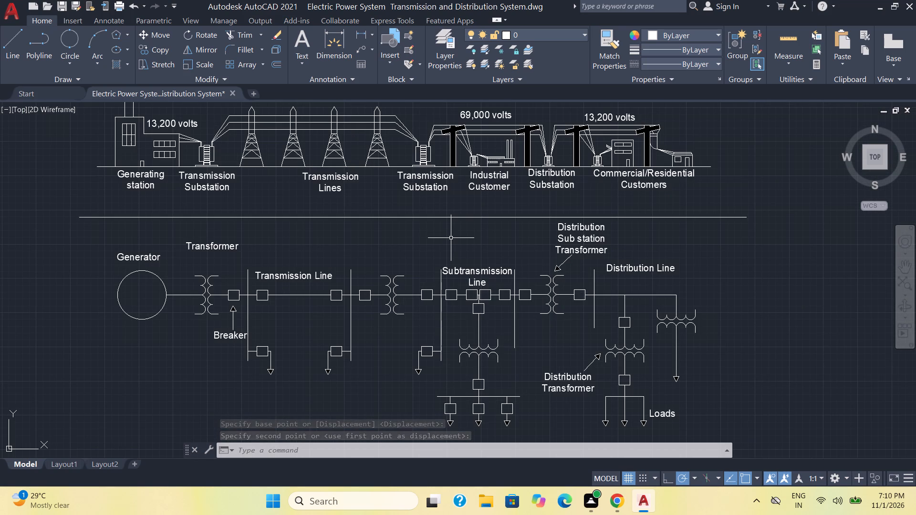
{"action": "middle_click_drag", "start_coordinate": [451, 238], "coordinate": [455, 250]}
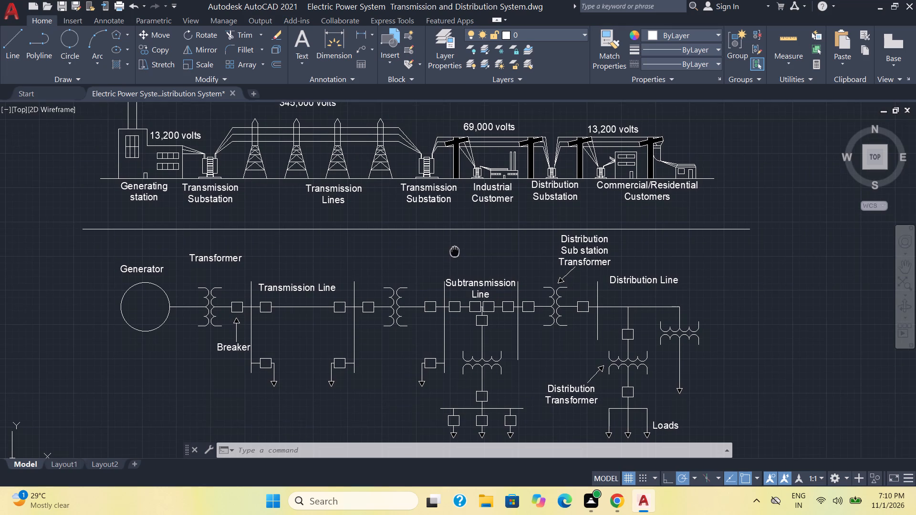
{"action": "middle_click_drag", "start_coordinate": [455, 250], "coordinate": [455, 254]}
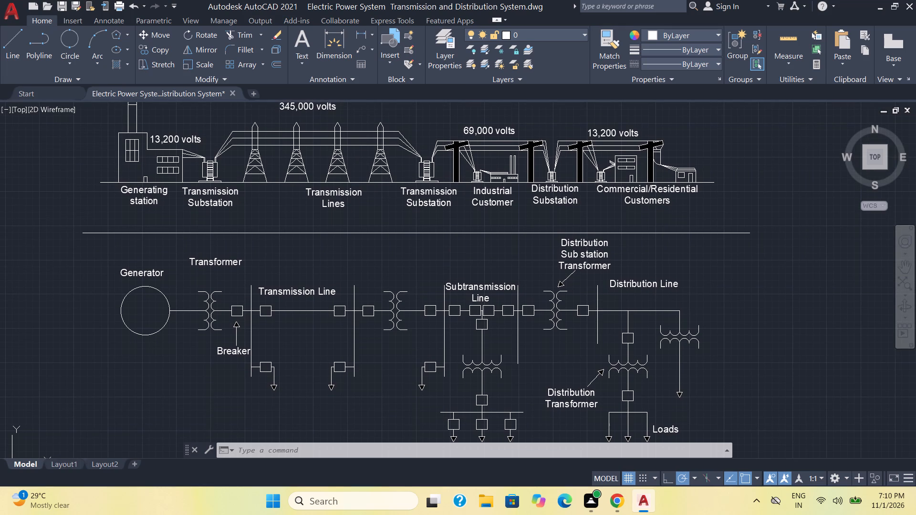
{"action": "key", "text": "ctrl+s"}
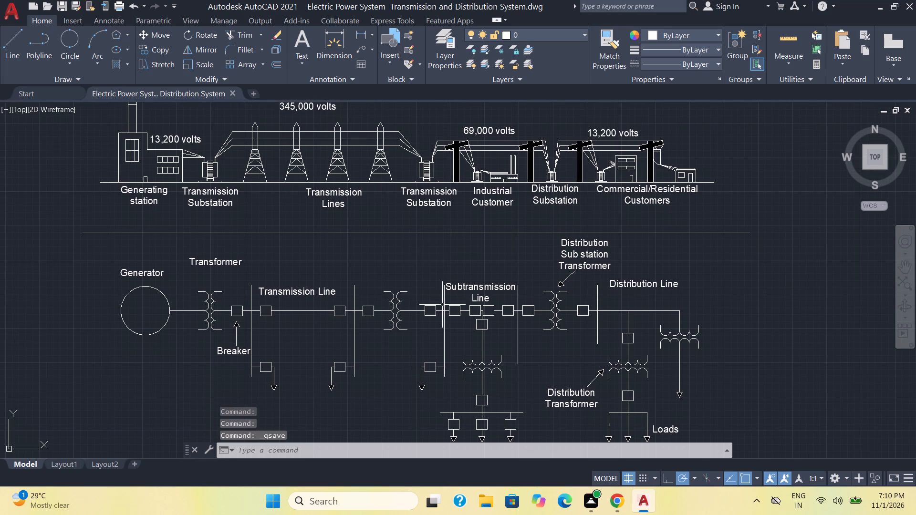
Turn off command-history logging with the LOGFILEOFF command.
{"action": "key", "text": "l"}
{"action": "key", "text": "o"}
{"action": "type", "text": "gfil"}
{"action": "type", "text": "eo"}
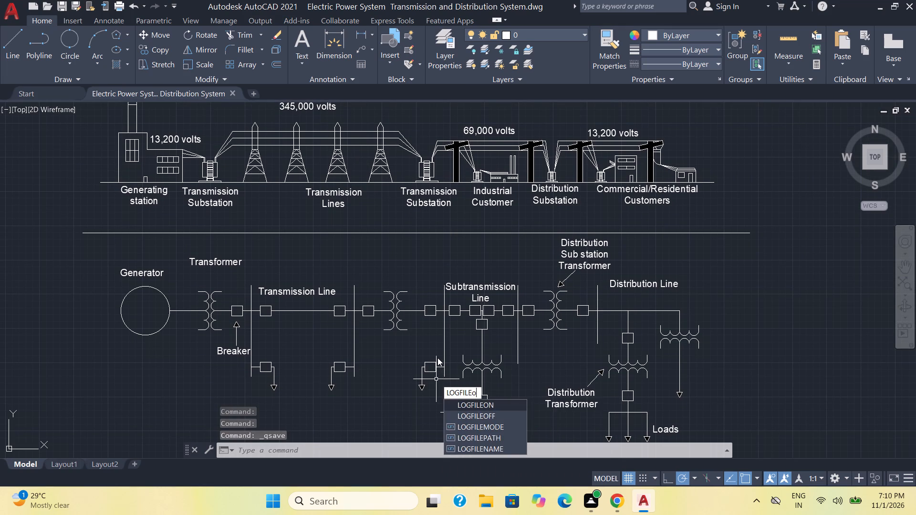
{"action": "type", "text": "ff"}
{"action": "key", "text": "Return"}
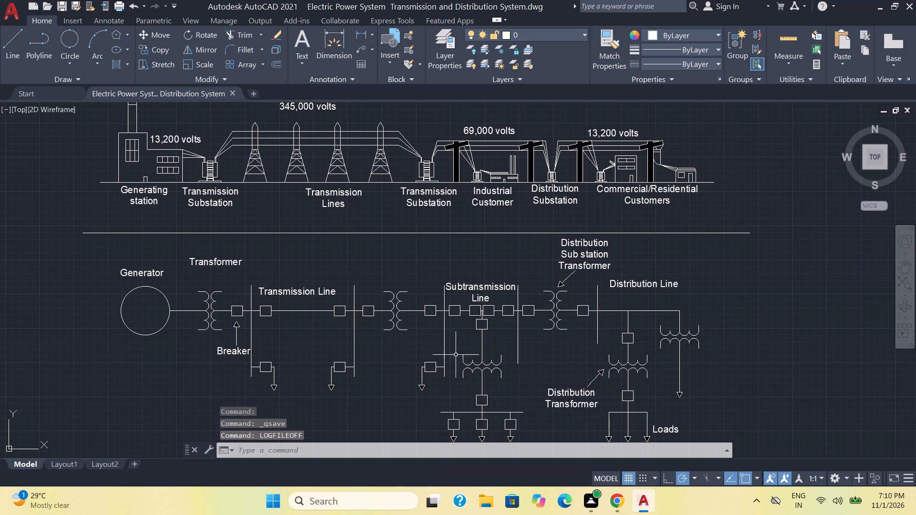